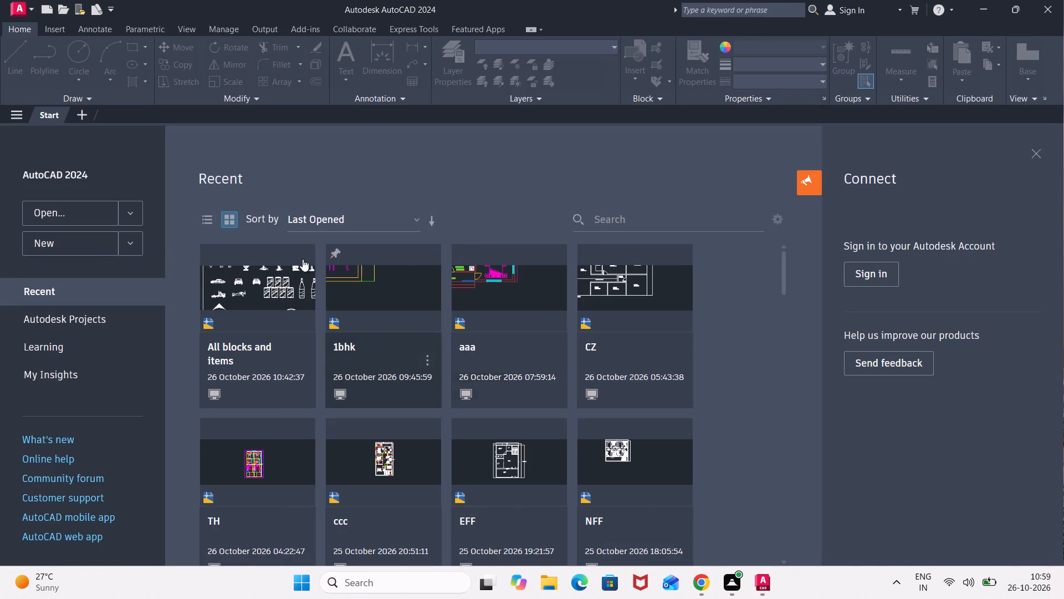
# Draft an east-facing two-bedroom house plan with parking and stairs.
# Create a new drawing.
pyautogui.click(85, 242)
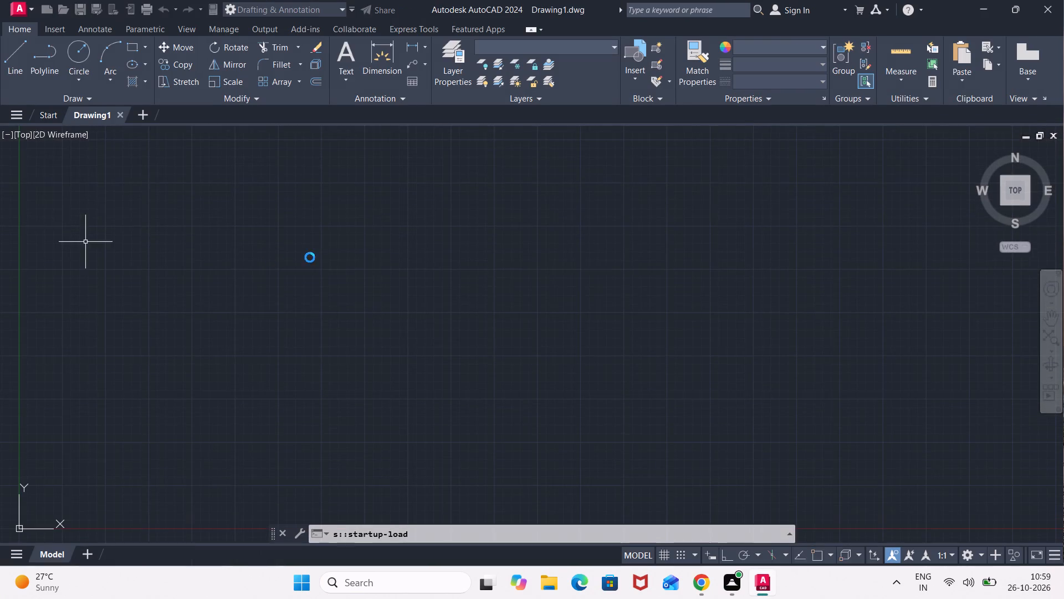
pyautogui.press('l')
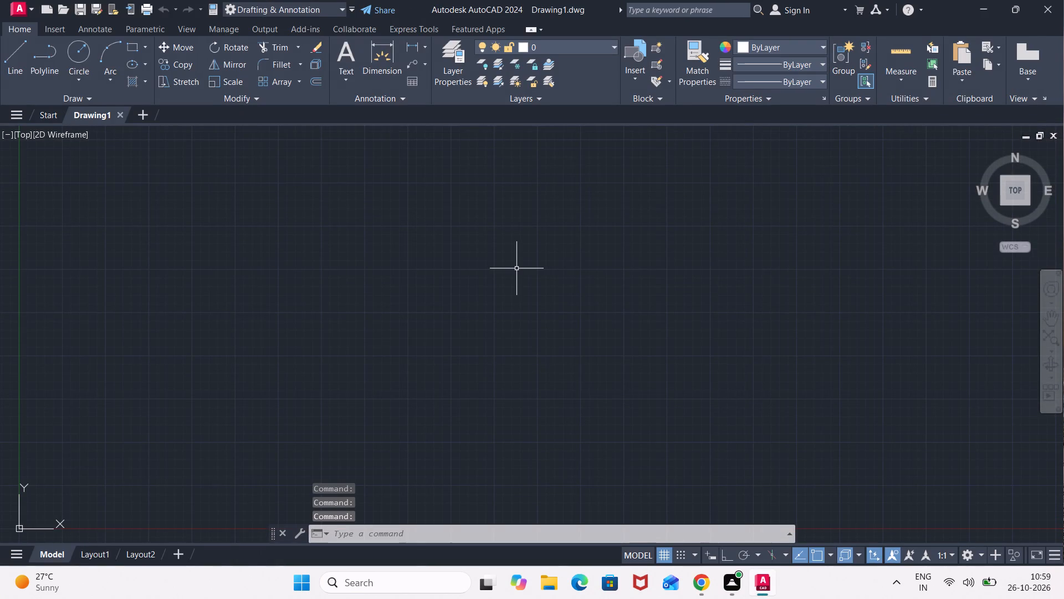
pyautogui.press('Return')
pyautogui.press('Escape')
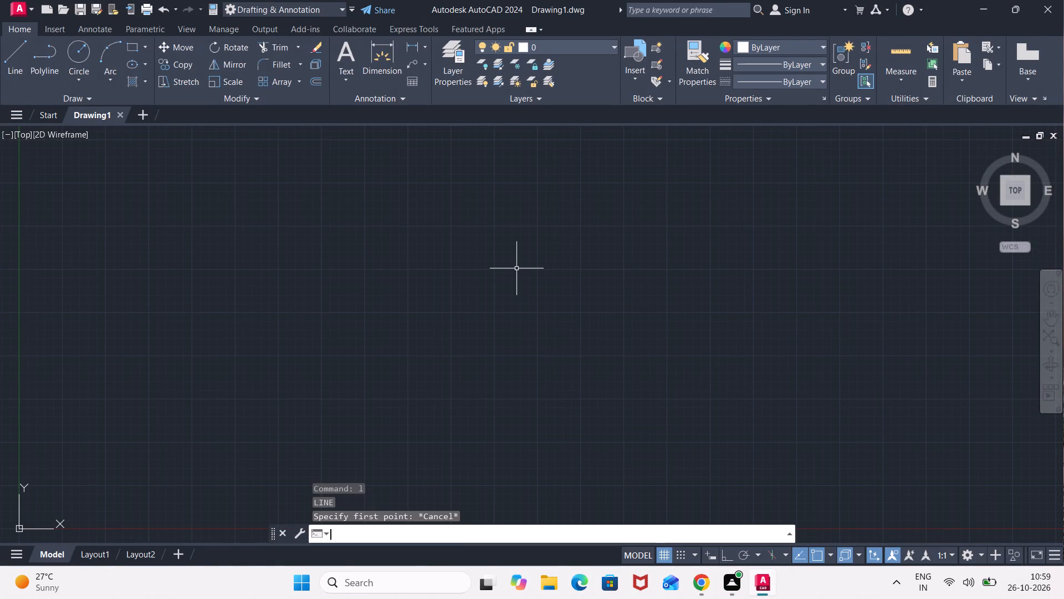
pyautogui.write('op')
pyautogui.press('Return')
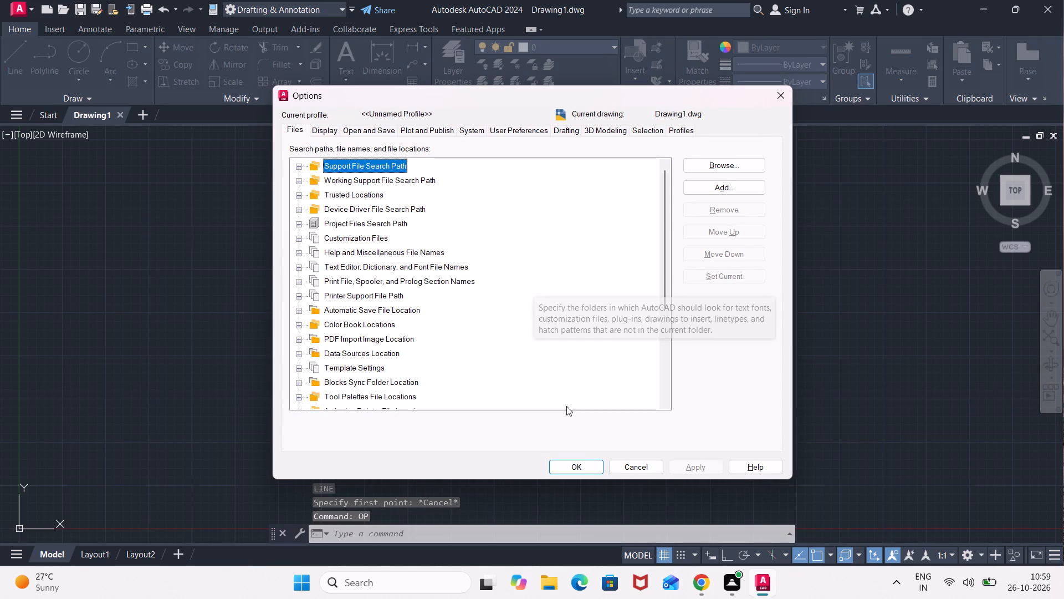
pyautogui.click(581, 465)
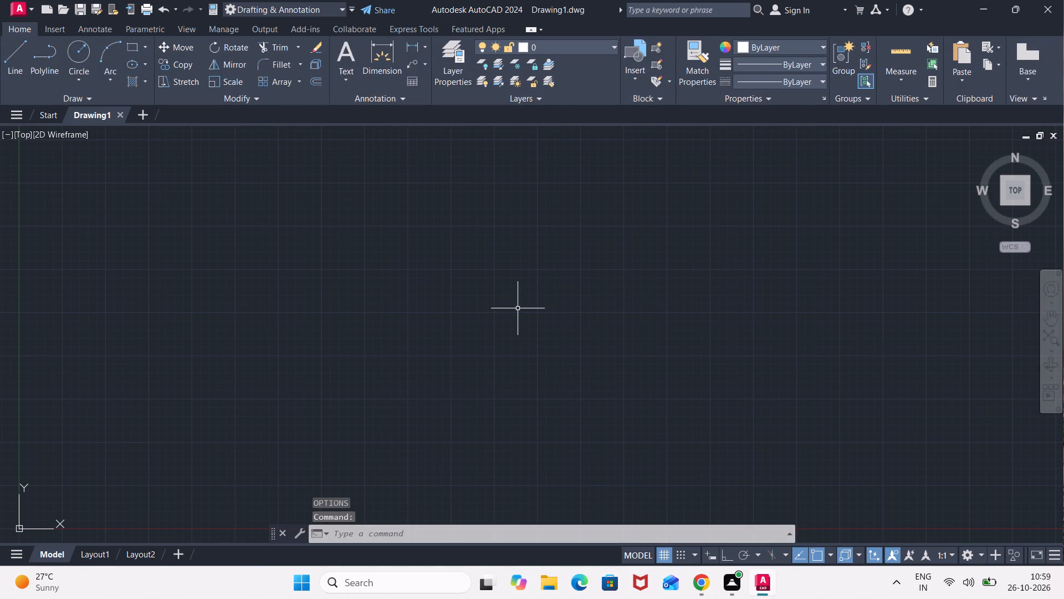
# Save the new drawing in the Documents folder under the file name 2EF.
pyautogui.hotkey('ctrl', 's')
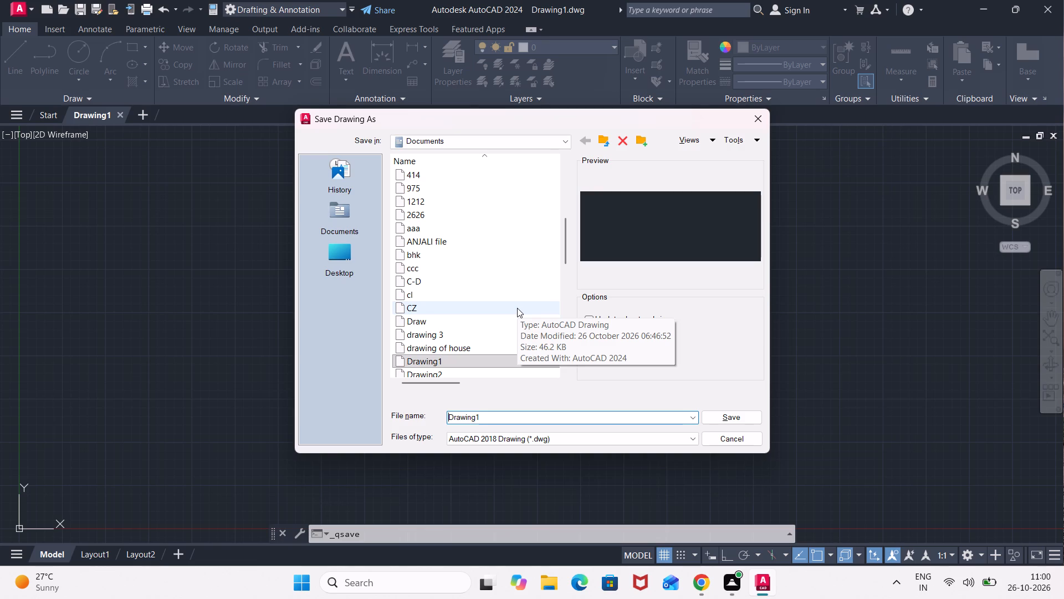
pyautogui.press('2')
pyautogui.write('ef')
pyautogui.press('BackSpace')
pyautogui.press('BackSpace')
pyautogui.press('BackSpace')
pyautogui.press('BackSpace')
pyautogui.press('BackSpace')
pyautogui.press('BackSpace')
pyautogui.press('BackSpace')
pyautogui.press('BackSpace')
pyautogui.press('BackSpace')
pyautogui.press('BackSpace')
pyautogui.press('BackSpace')
pyautogui.press('BackSpace')
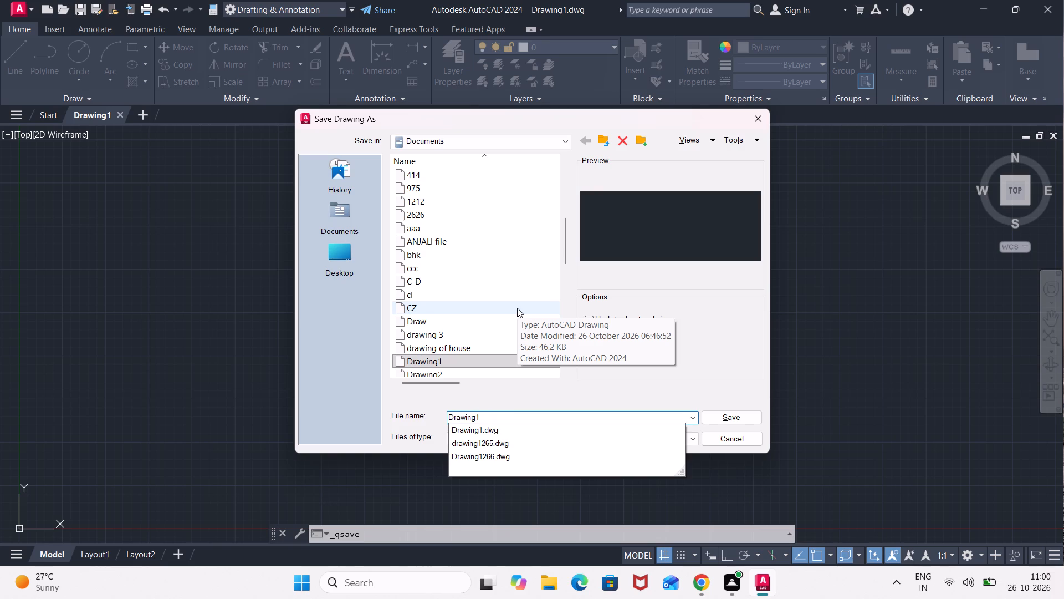
pyautogui.doubleClick(499, 419)
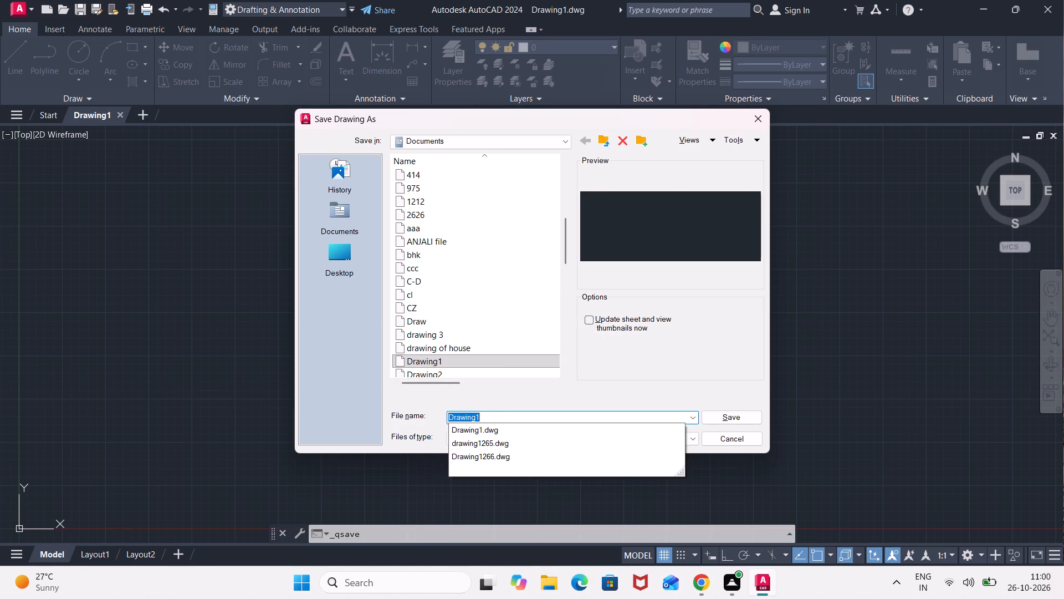
pyautogui.press('BackSpace')
pyautogui.press('BackSpace')
pyautogui.press('BackSpace')
pyautogui.press('BackSpace')
pyautogui.press('BackSpace')
pyautogui.press('BackSpace')
pyautogui.press('BackSpace')
pyautogui.press('BackSpace')
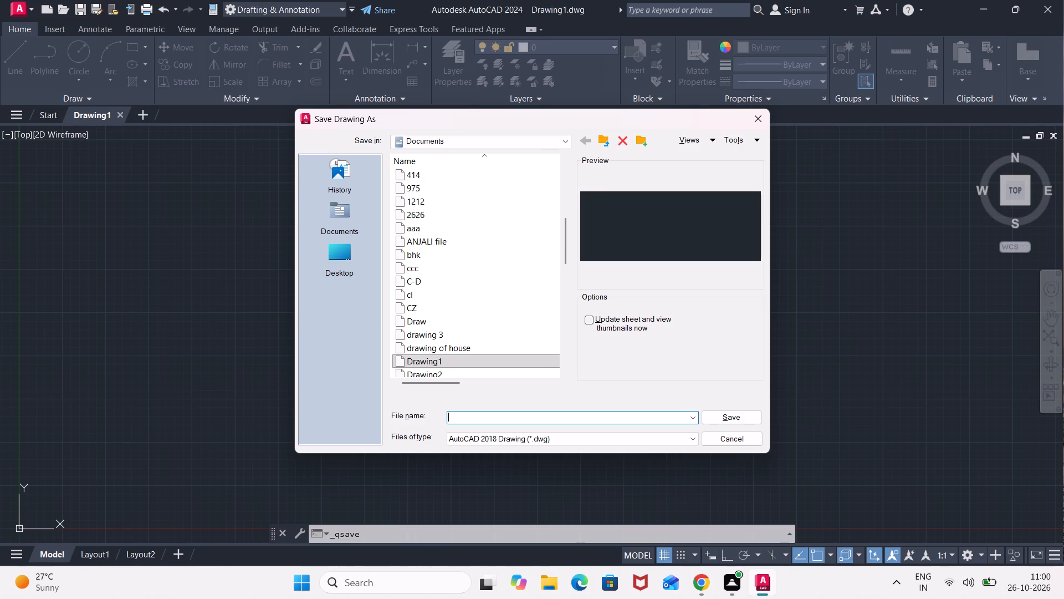
pyautogui.press('2')
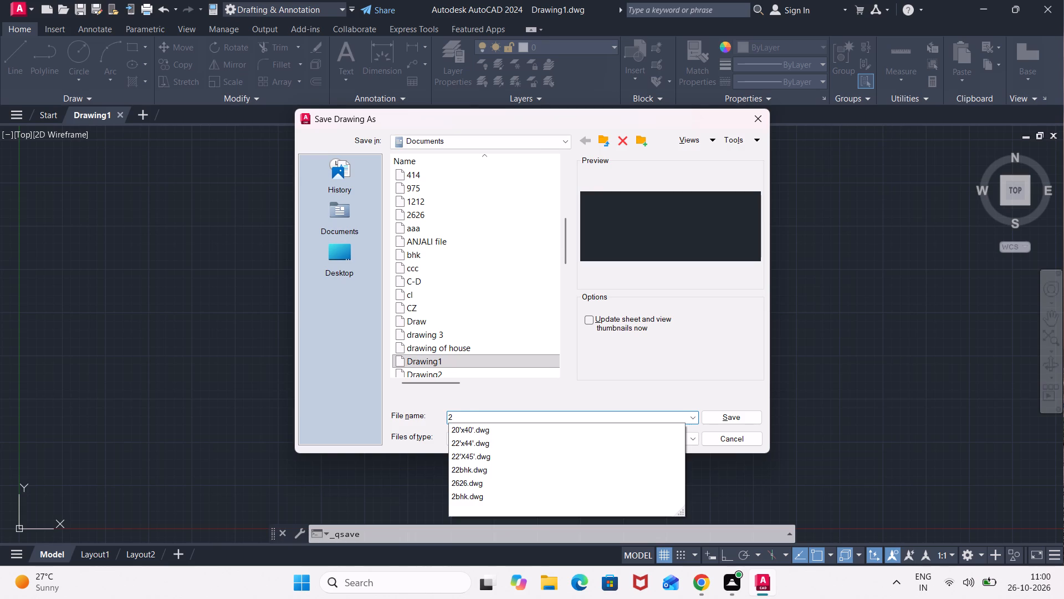
pyautogui.write('EF')
pyautogui.press('Return')
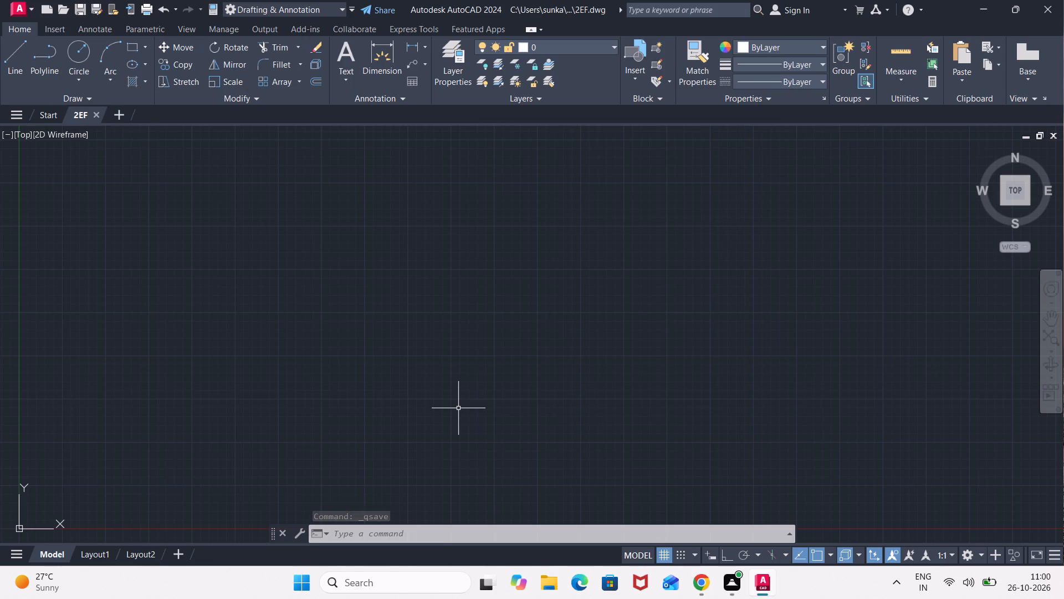
# Turn on command log recording with LOGFILEON.
pyautogui.write('LOGFILEON')
pyautogui.press('Return')
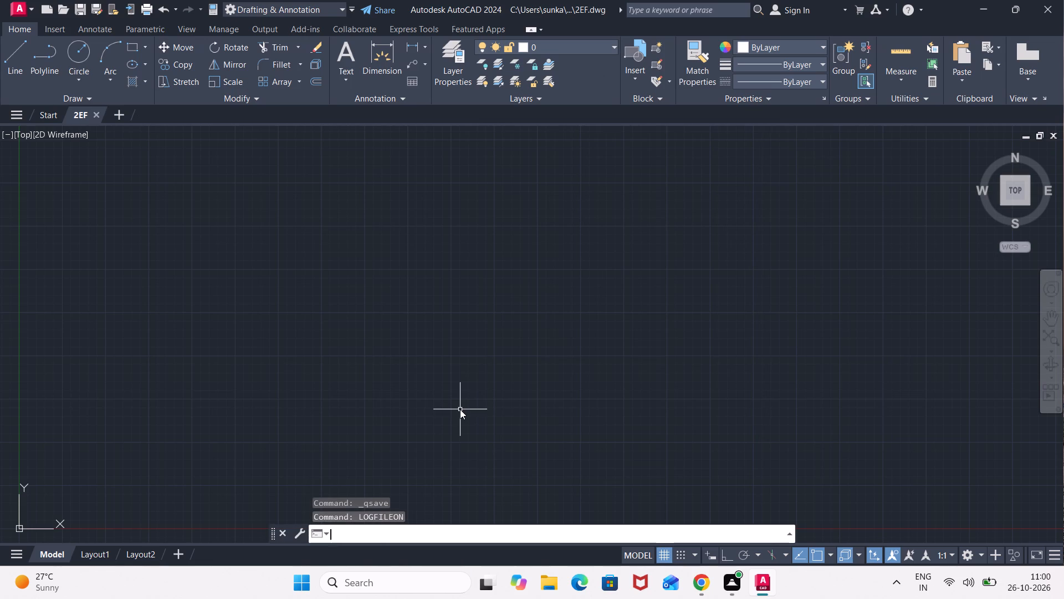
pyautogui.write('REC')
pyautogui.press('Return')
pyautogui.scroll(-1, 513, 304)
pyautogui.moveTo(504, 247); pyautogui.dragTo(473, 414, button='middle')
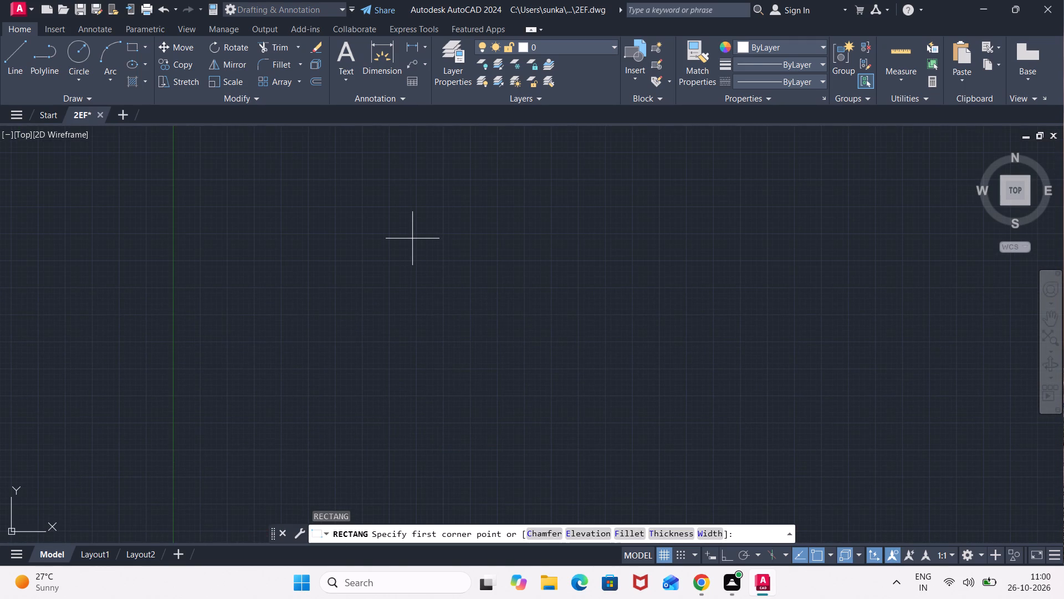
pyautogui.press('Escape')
# Set the drawing's length units to Engineering with a precision of 0'-0.00".
pyautogui.press('u')
pyautogui.press('n')
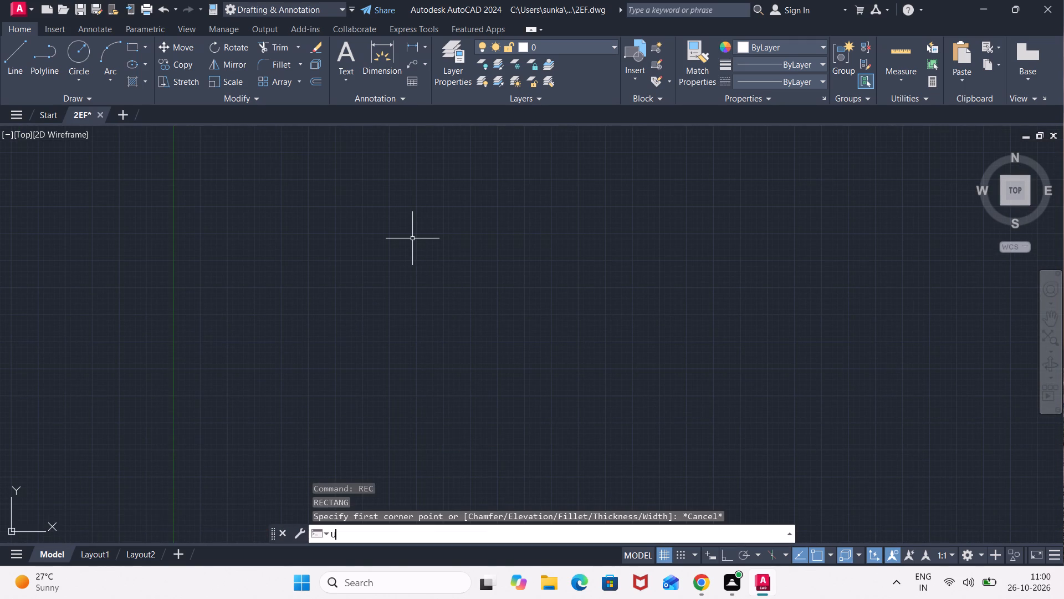
pyautogui.press('Return')
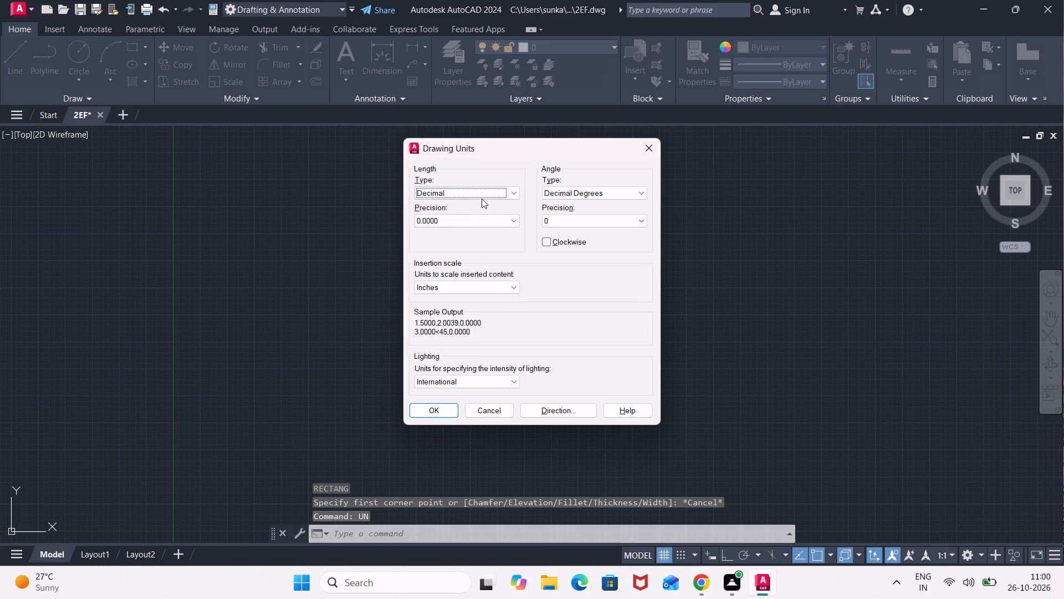
pyautogui.click(509, 194)
pyautogui.click(503, 221)
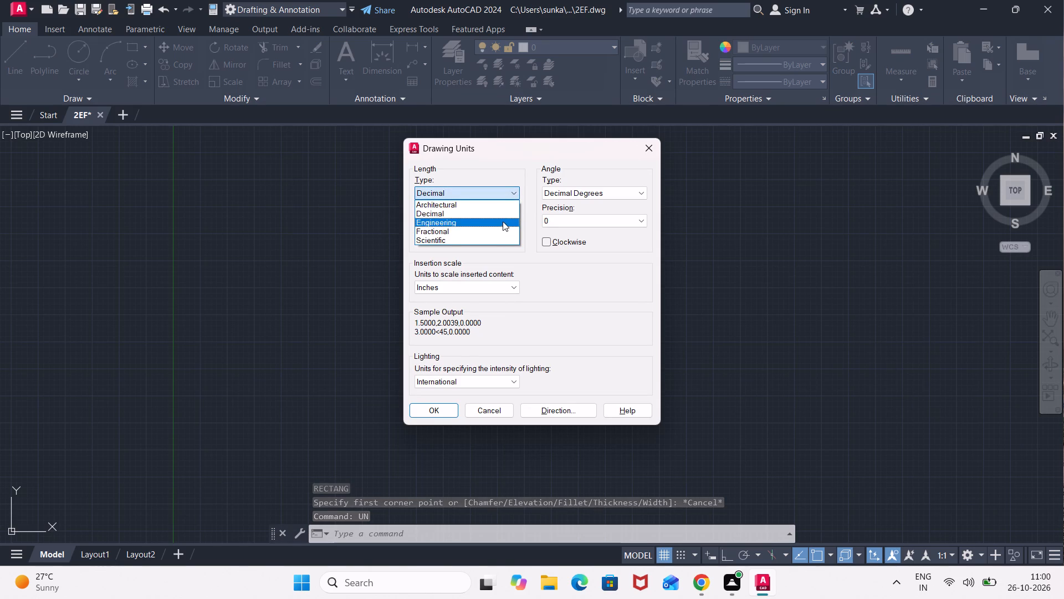
pyautogui.click(499, 217)
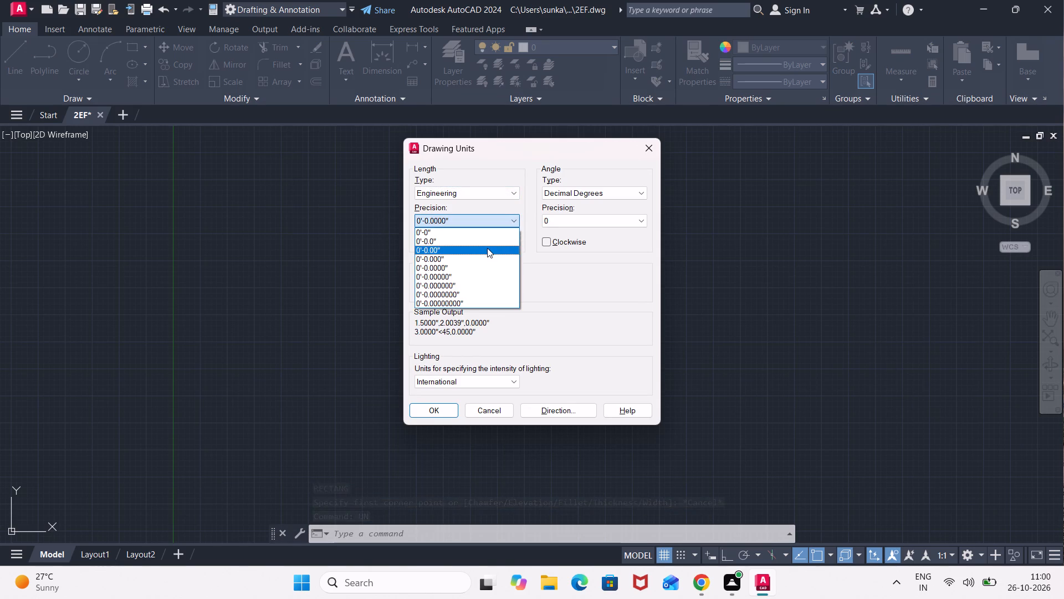
pyautogui.click(487, 248)
pyautogui.click(429, 408)
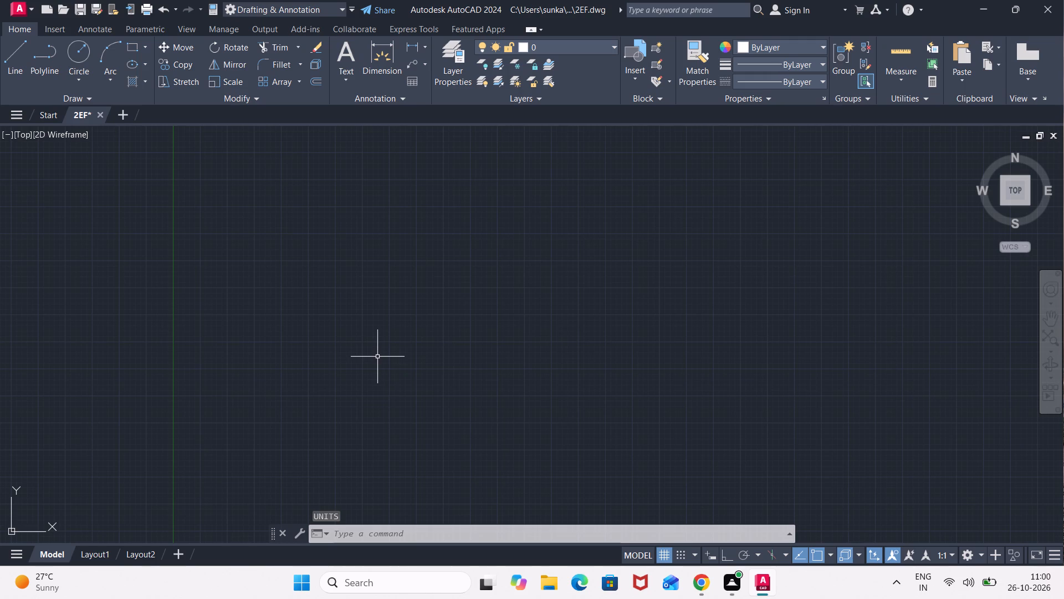
# Draw a rectangle by dimensions, 25'6" long and 50' wide, up and to the side of the drawing origin.
pyautogui.write('REC')
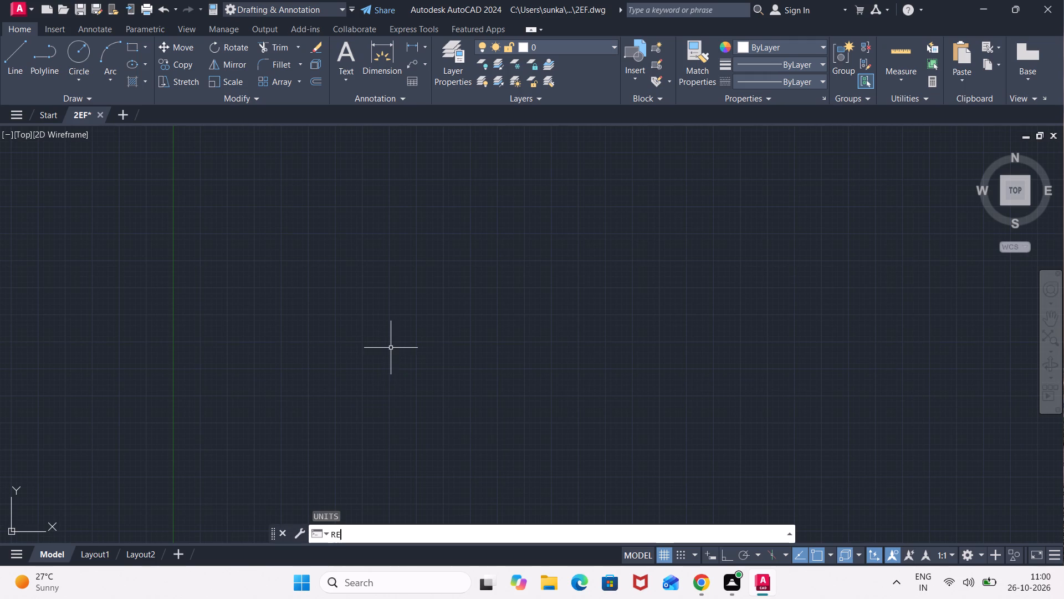
pyautogui.press('Return')
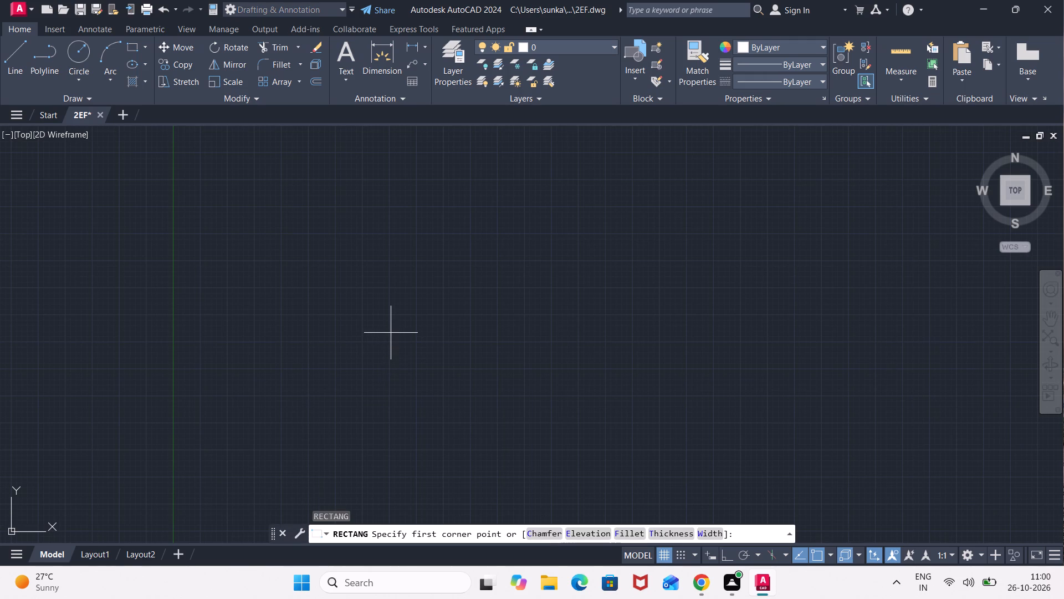
pyautogui.click(400, 198)
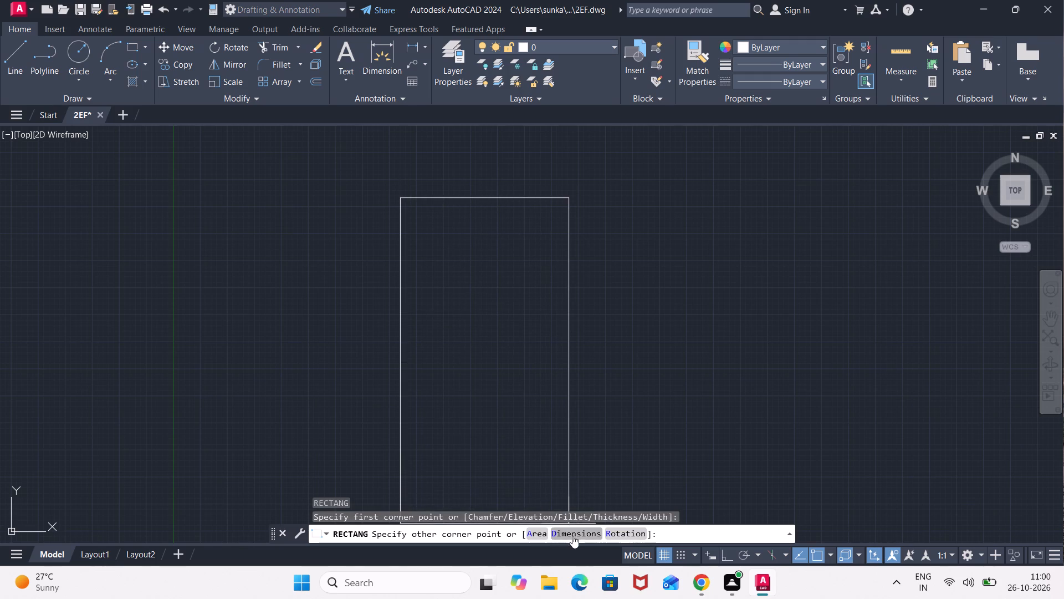
pyautogui.click(572, 536)
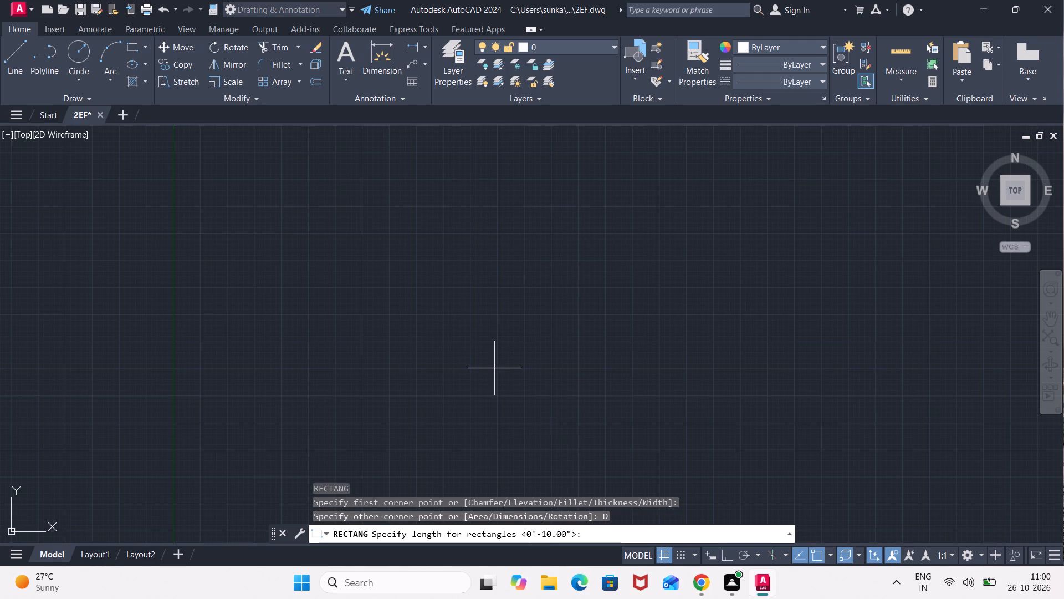
pyautogui.write('25\'6"')
pyautogui.press('Return')
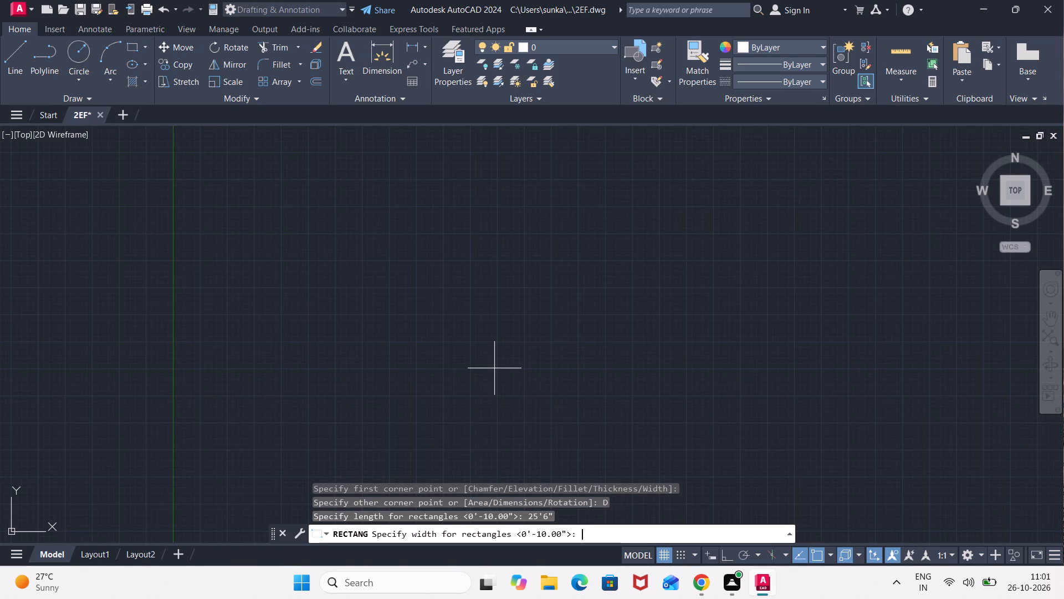
pyautogui.write("5'")
pyautogui.press('BackSpace')
pyautogui.press('0')
pyautogui.press("'")
pyautogui.press('Return')
pyautogui.scroll(-5, 509, 423)
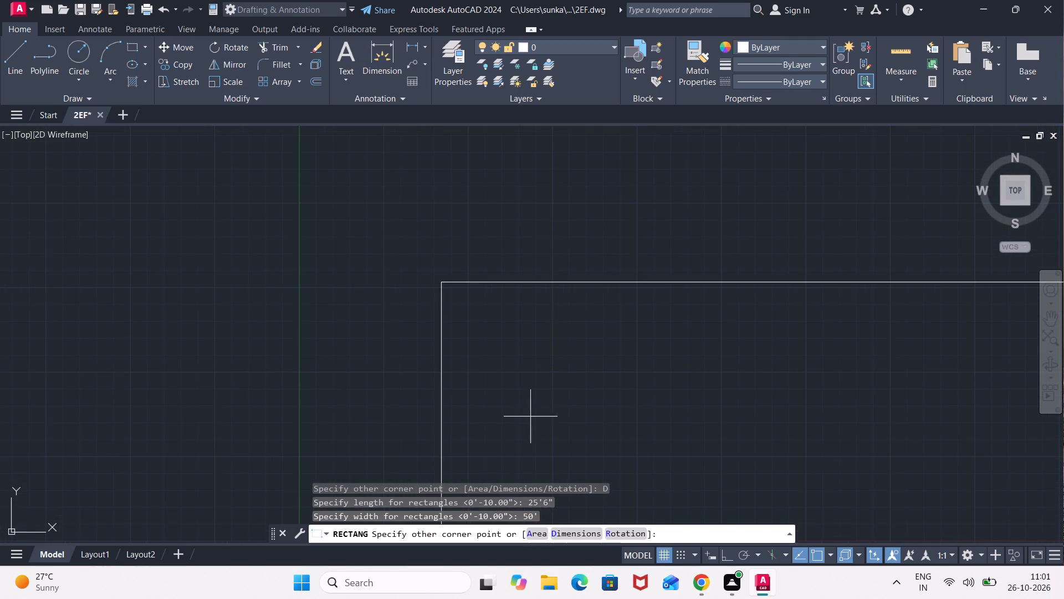
pyautogui.click(600, 247)
# Move the UCS origin away from the rectangle to an empty area beyond its lower-left corner.
pyautogui.scroll(-4, 608, 255)
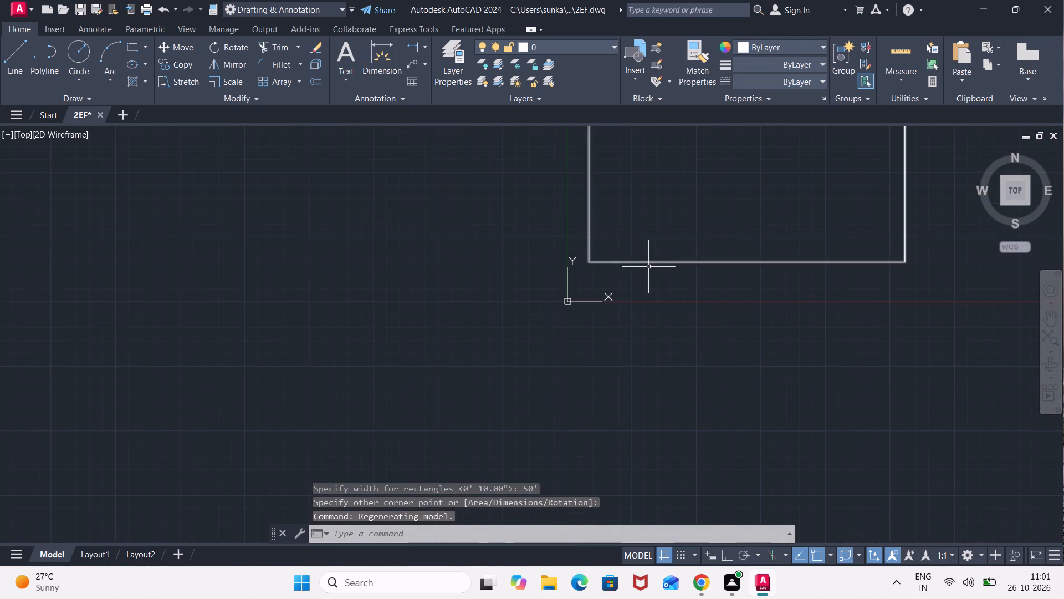
pyautogui.moveTo(658, 265); pyautogui.dragTo(365, 481, button='middle')
pyautogui.moveTo(317, 438); pyautogui.dragTo(404, 296, button='middle')
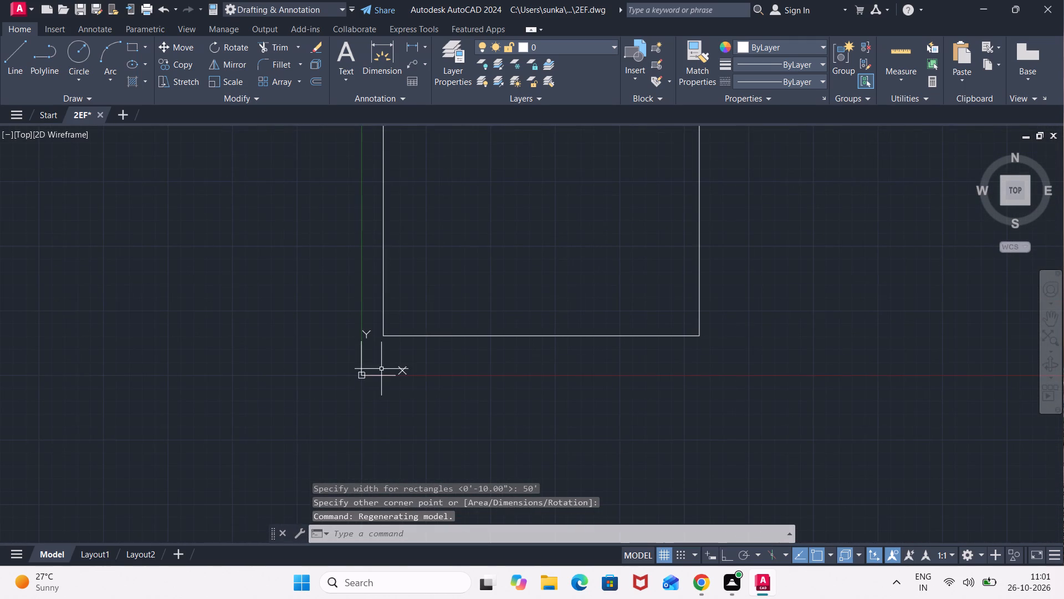
pyautogui.click(361, 376)
pyautogui.moveTo(359, 377); pyautogui.dragTo(343, 379)
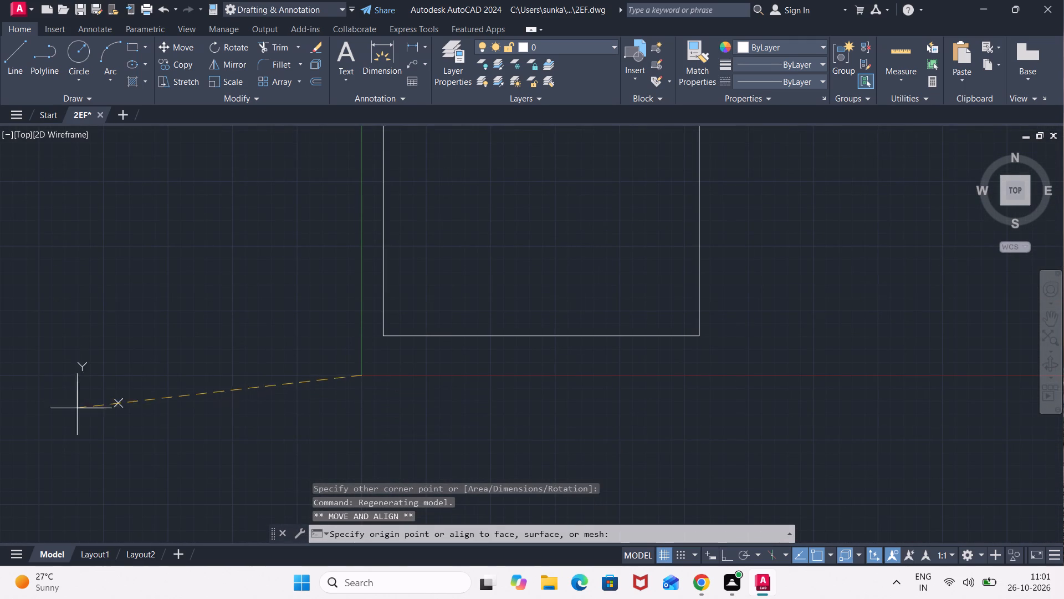
pyautogui.click(3, 412)
# Turn on Ortho mode with the whole rectangle in view.
pyautogui.scroll(-2, 305, 324)
pyautogui.moveTo(417, 273); pyautogui.dragTo(253, 559, button='middle')
pyautogui.moveTo(260, 411); pyautogui.dragTo(310, 300, button='middle')
pyautogui.click(299, 307)
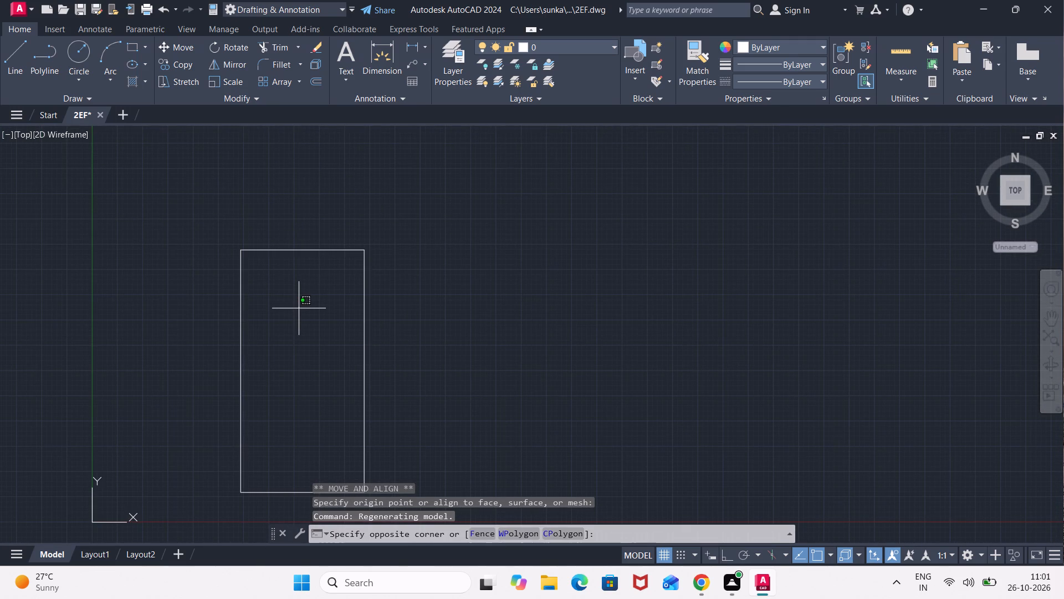
pyautogui.press('F8')
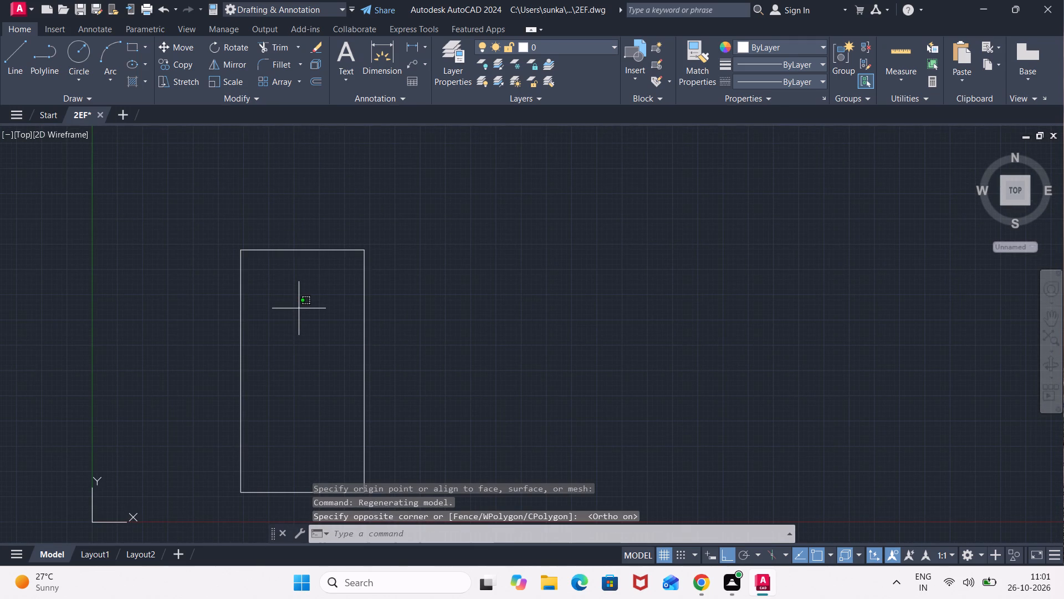
# Offset the 25'6" by 50' rectangle 9" to the inside.
pyautogui.press('o')
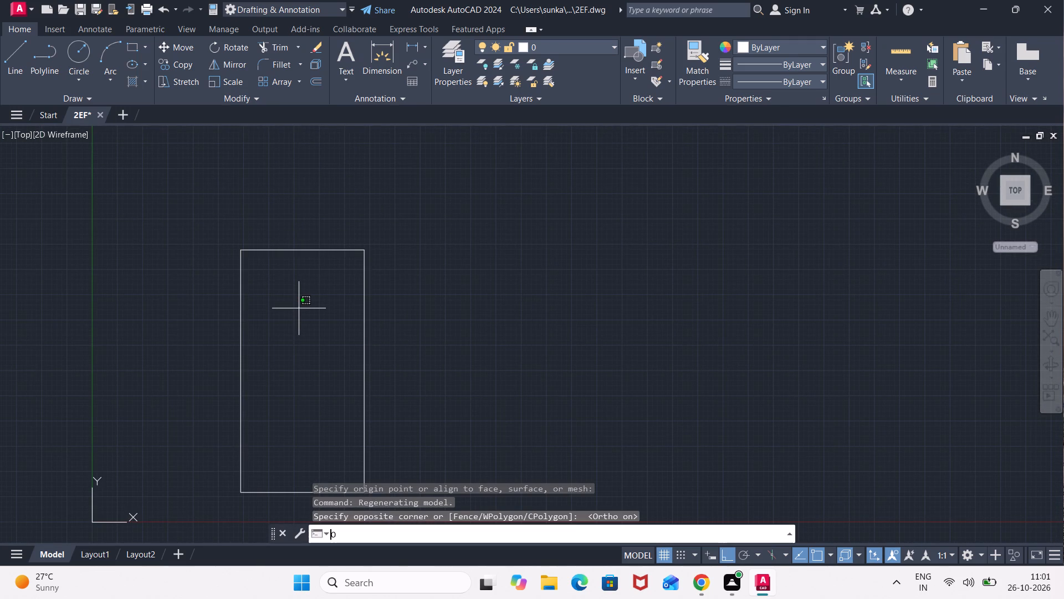
pyautogui.press('Return')
pyautogui.write('9"')
pyautogui.press('Return')
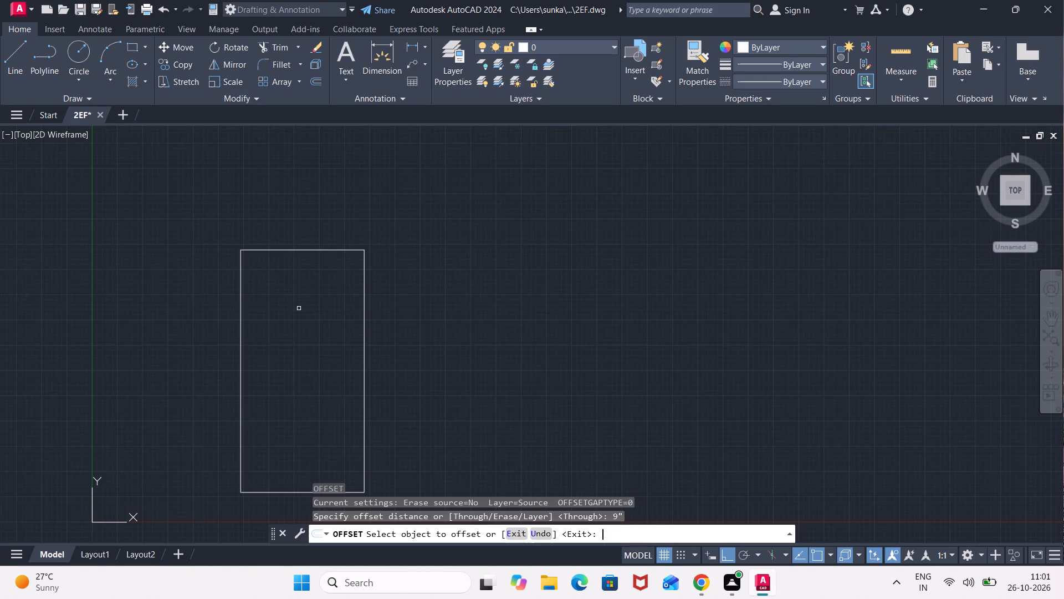
pyautogui.click(241, 342)
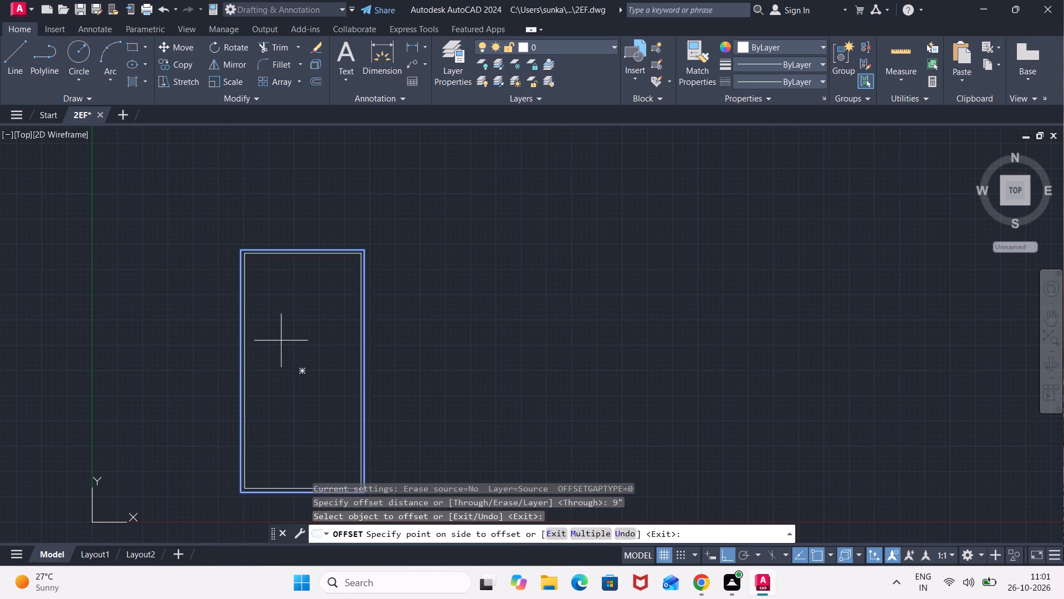
pyautogui.click(282, 340)
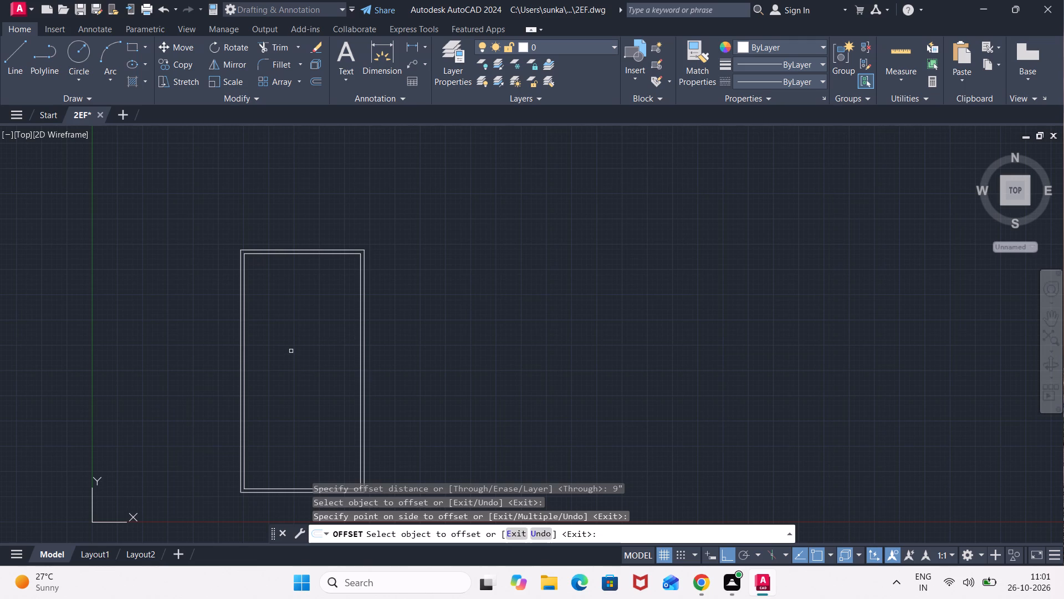
pyautogui.press('Escape')
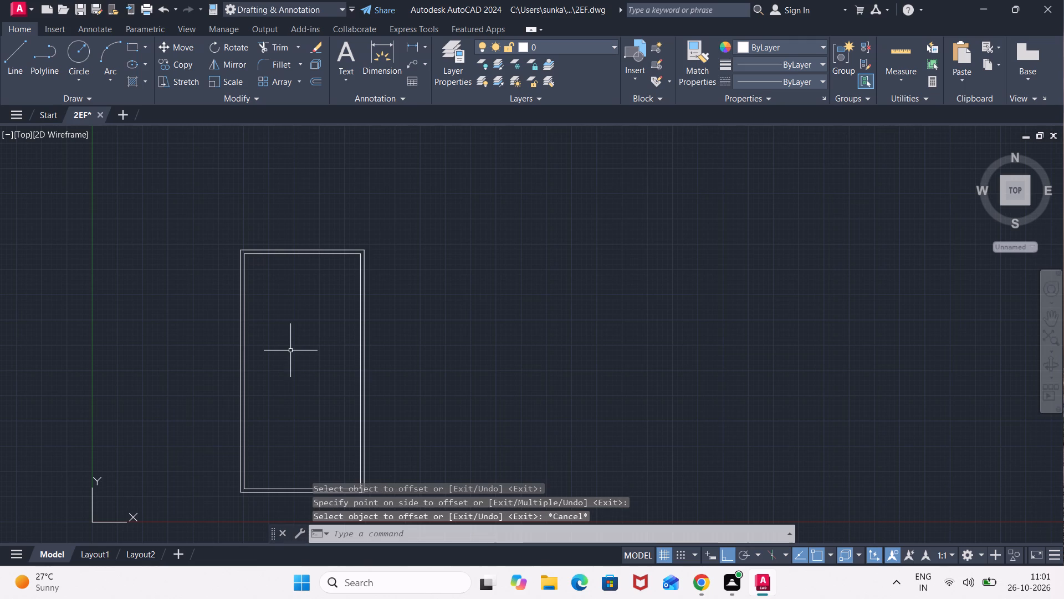
# Explode the inner offset rectangle into separate lines.
pyautogui.click(243, 390)
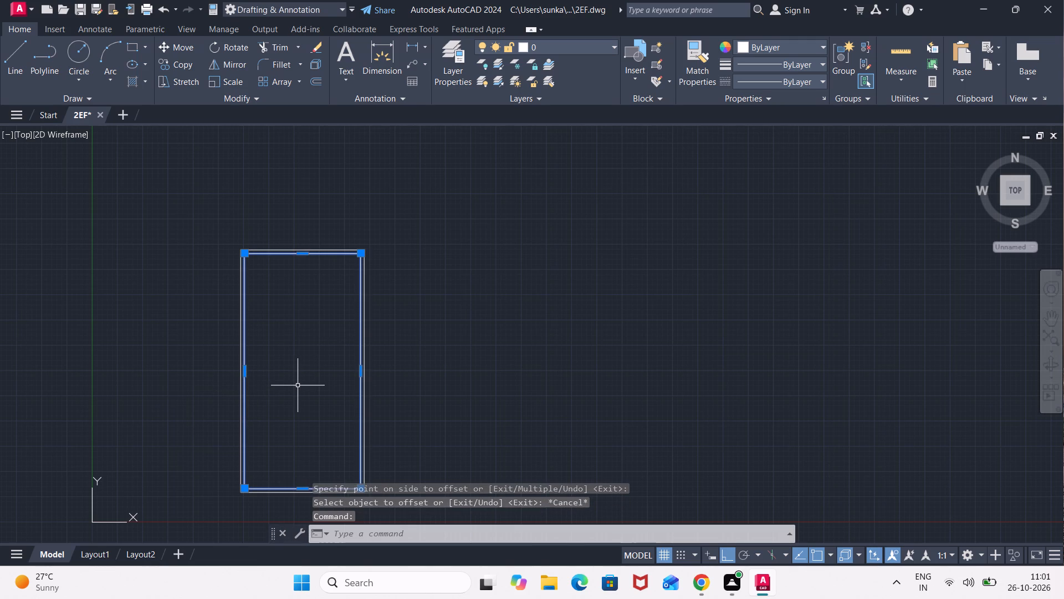
pyautogui.press('x')
pyautogui.press('Return')
pyautogui.press('Return')
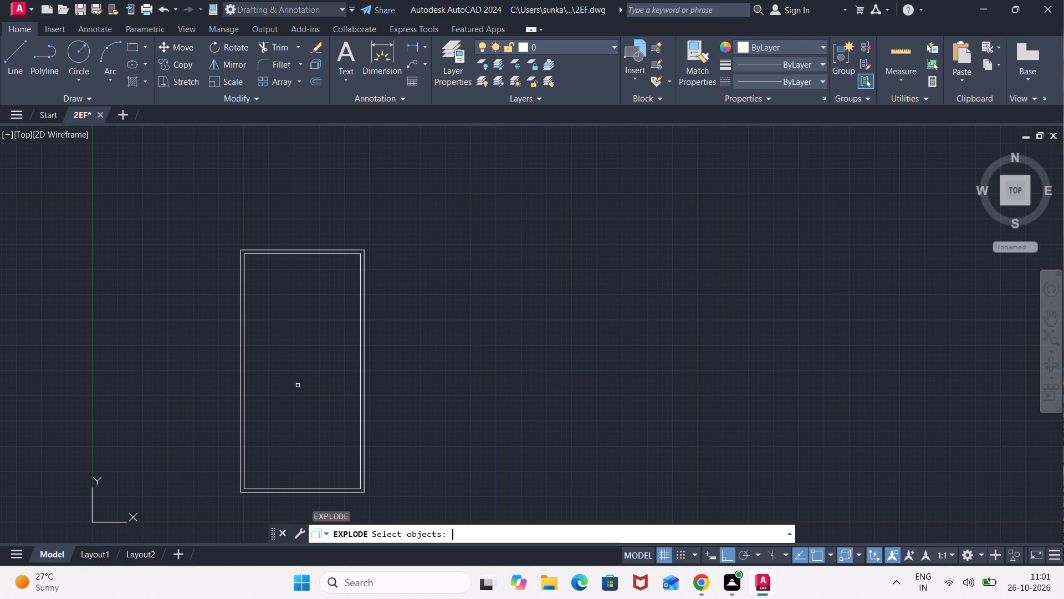
pyautogui.scroll(2, 287, 387)
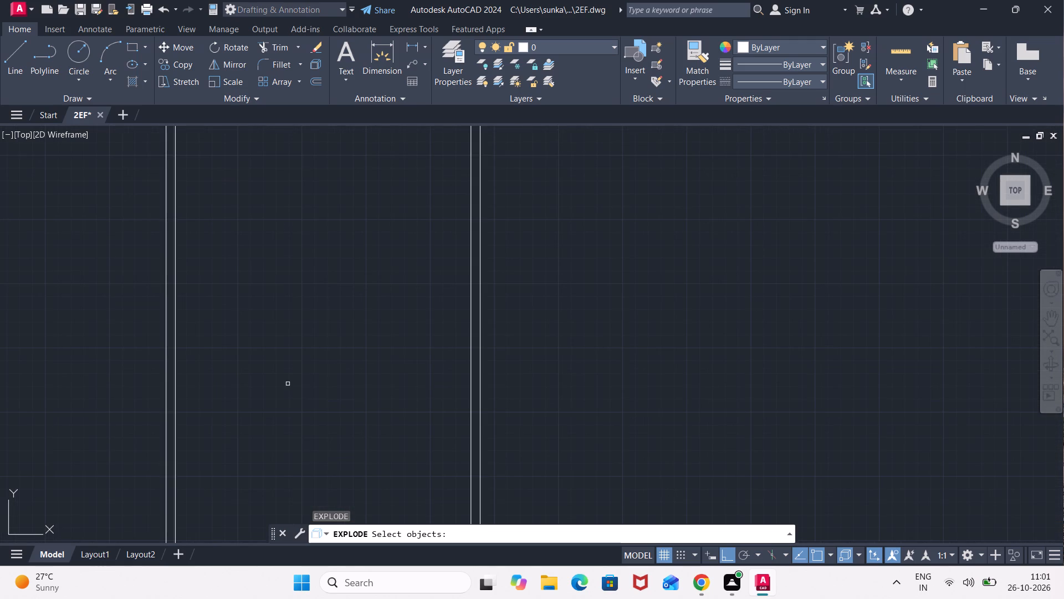
pyautogui.press('Escape')
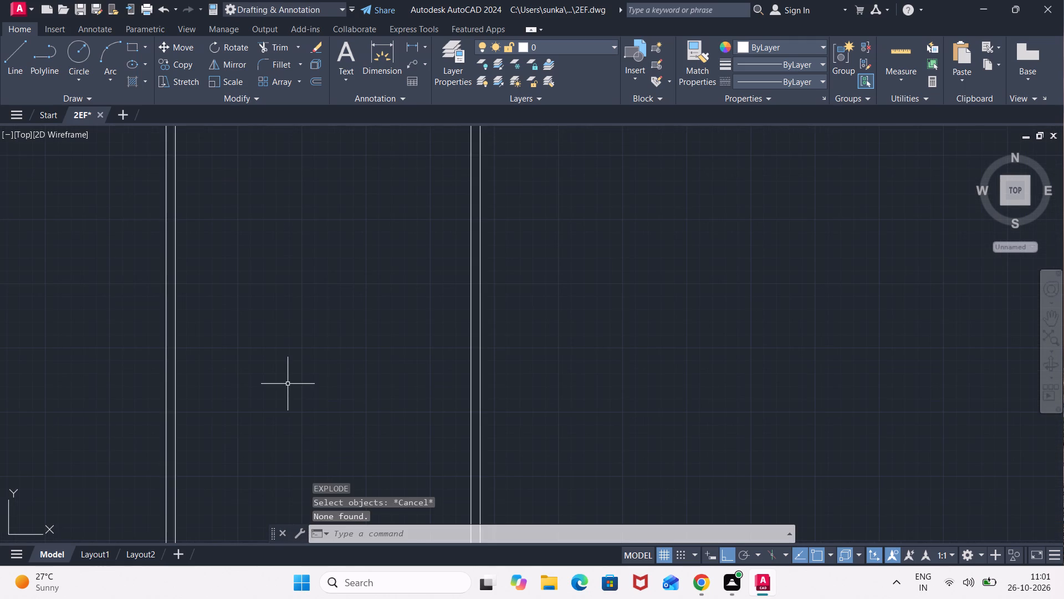
pyautogui.click(173, 456)
pyautogui.scroll(-1, 250, 430)
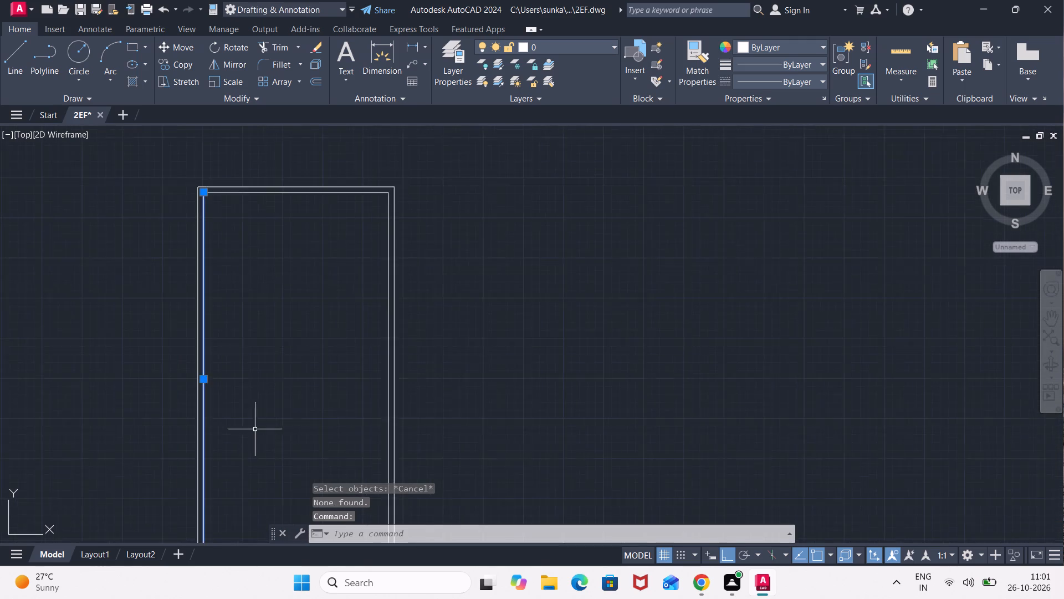
pyautogui.scroll(-1, 256, 429)
pyautogui.press('Escape')
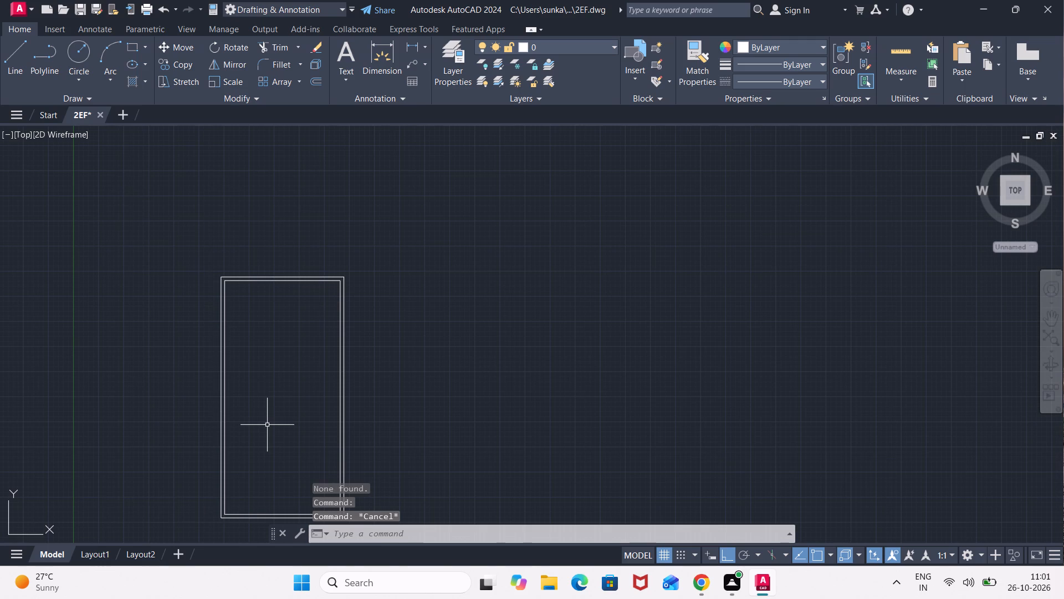
# Offset the inner rectangle's upper line 13'9" down into the plan.
pyautogui.press('o')
pyautogui.press('Return')
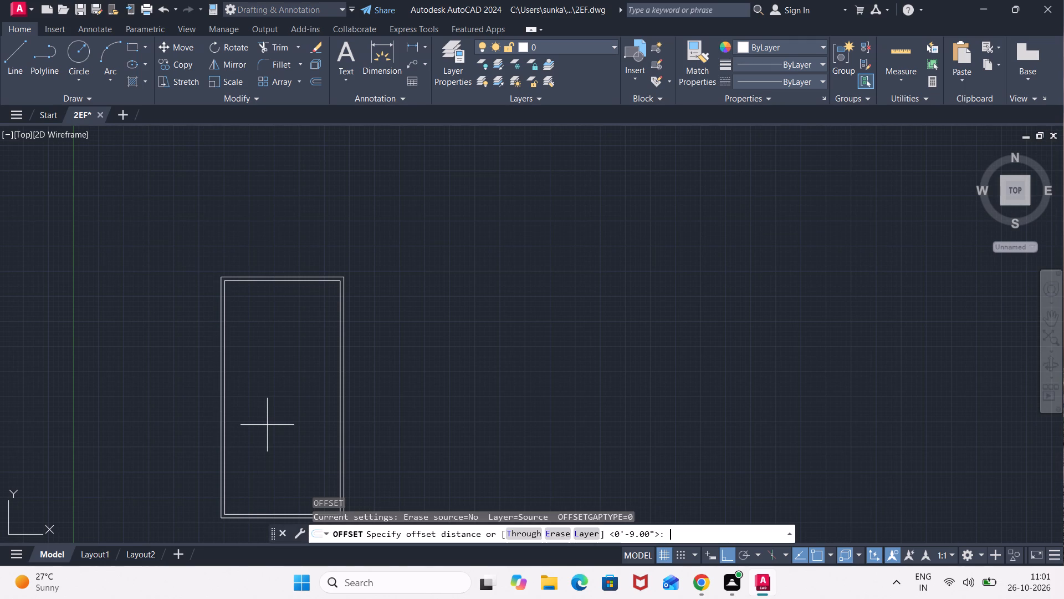
pyautogui.write('13')
pyautogui.press("'")
pyautogui.write('9"')
pyautogui.press('Return')
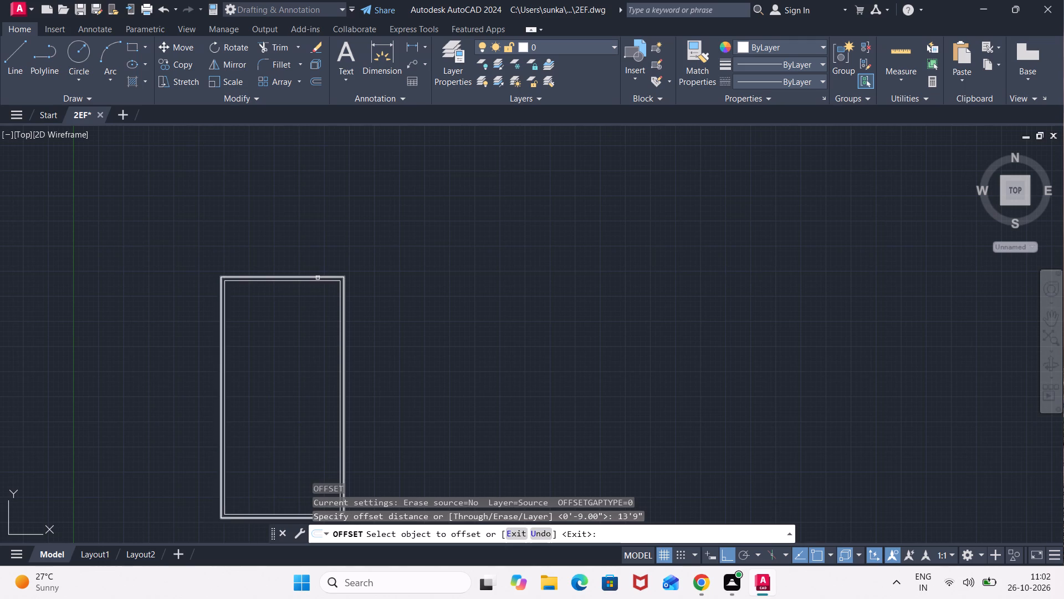
pyautogui.click(318, 282)
pyautogui.click(298, 356)
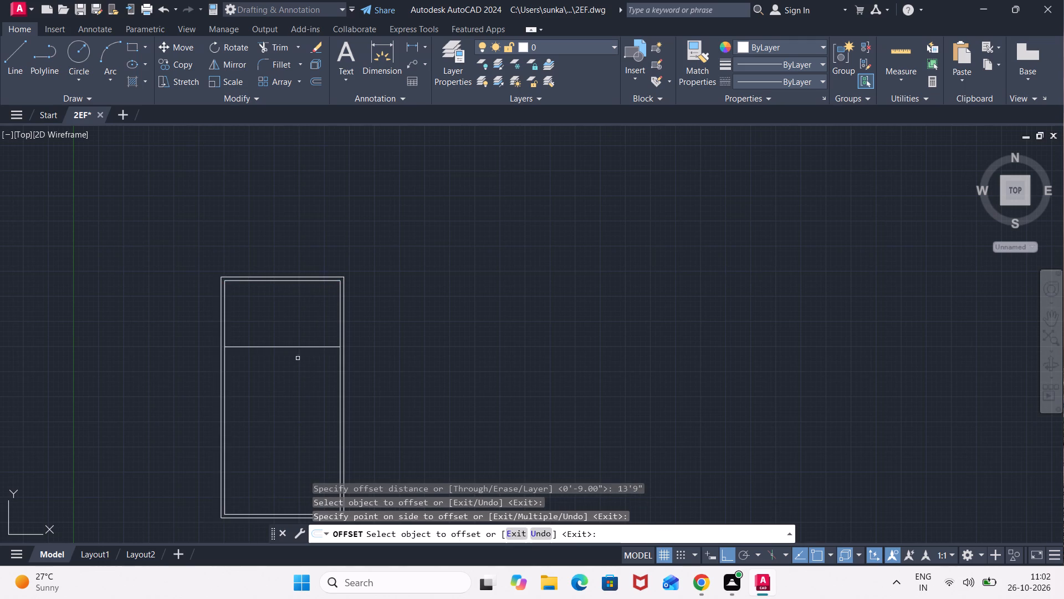
pyautogui.press('space')
# Offset the new horizontal partition line 4.5" downward, away from the upper room.
pyautogui.press('space')
pyautogui.write('4.5"')
pyautogui.press('Return')
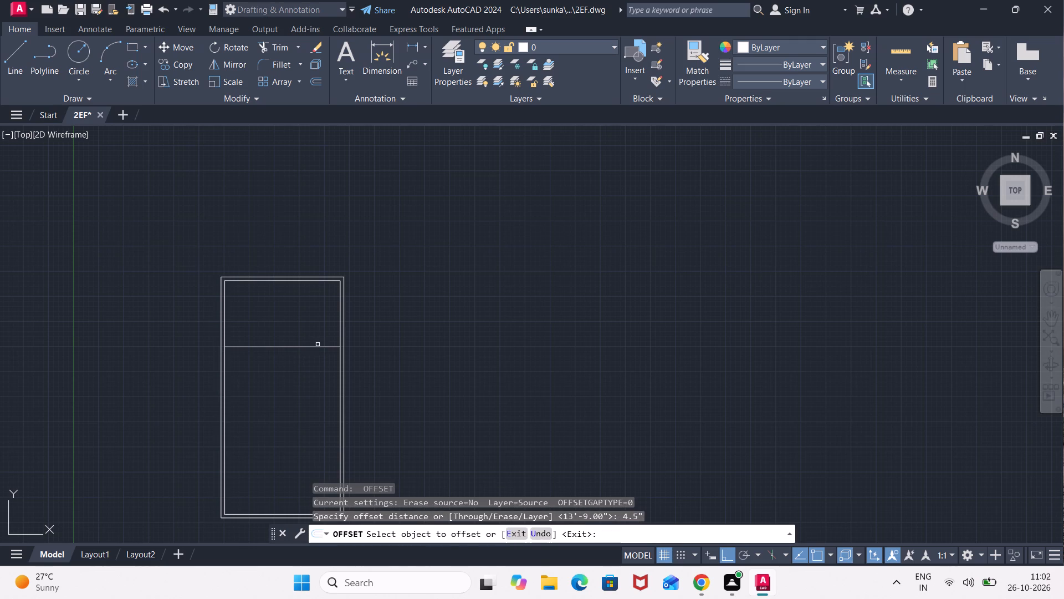
pyautogui.click(320, 345)
pyautogui.click(315, 377)
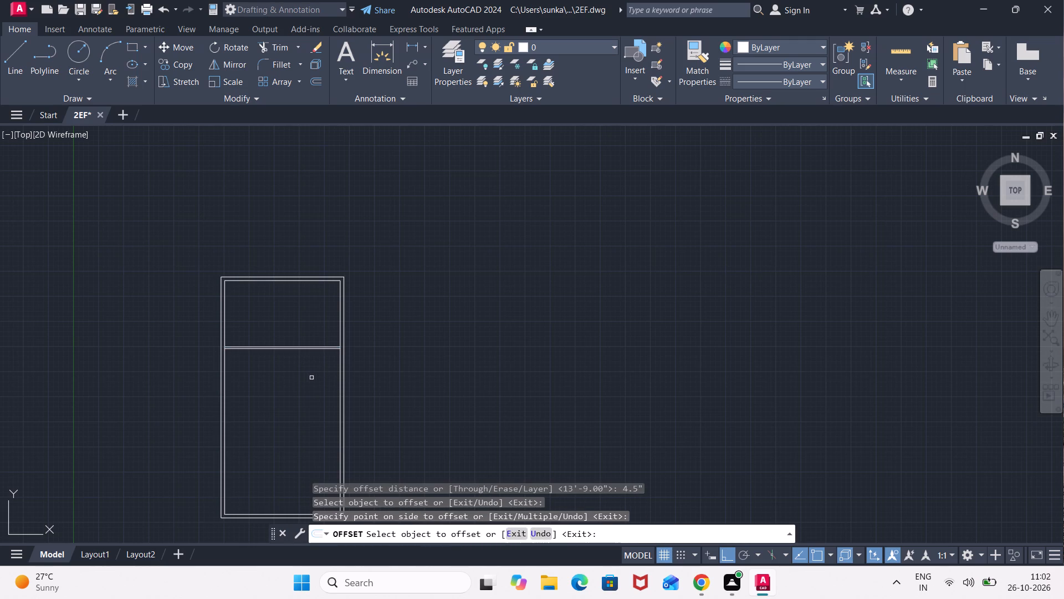
pyautogui.press('space')
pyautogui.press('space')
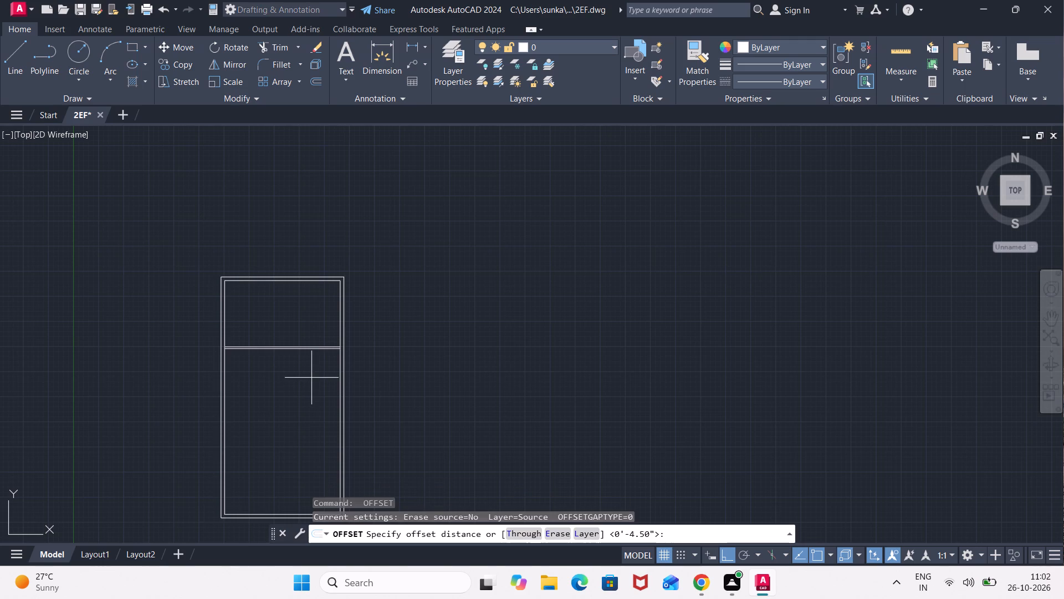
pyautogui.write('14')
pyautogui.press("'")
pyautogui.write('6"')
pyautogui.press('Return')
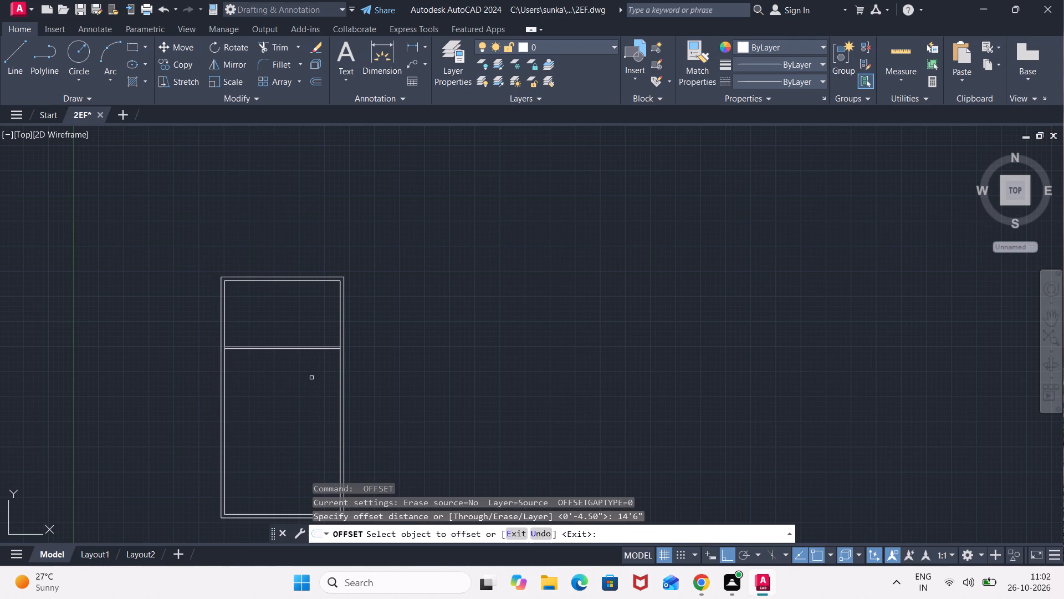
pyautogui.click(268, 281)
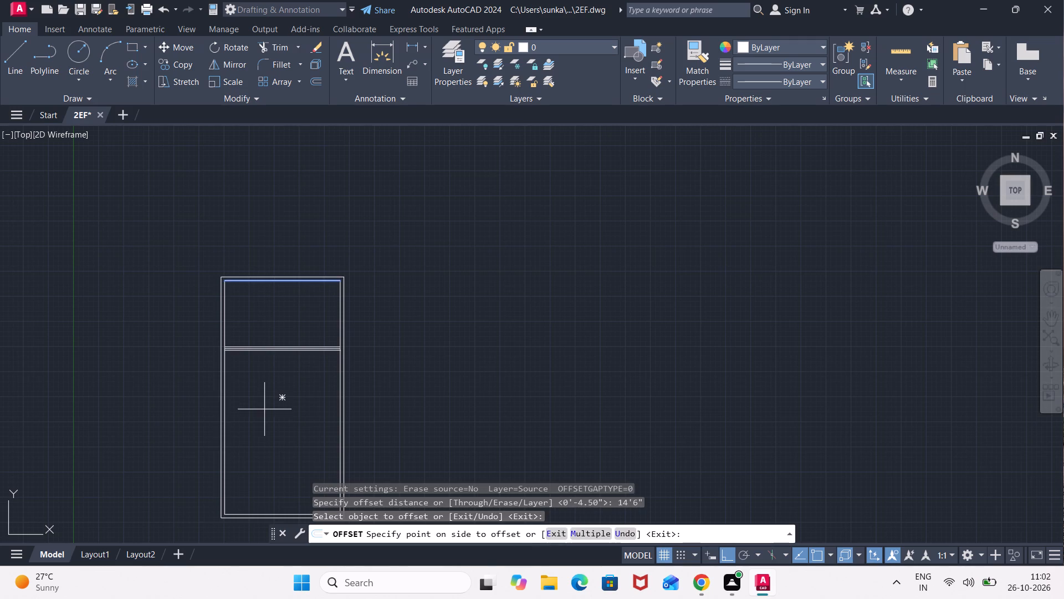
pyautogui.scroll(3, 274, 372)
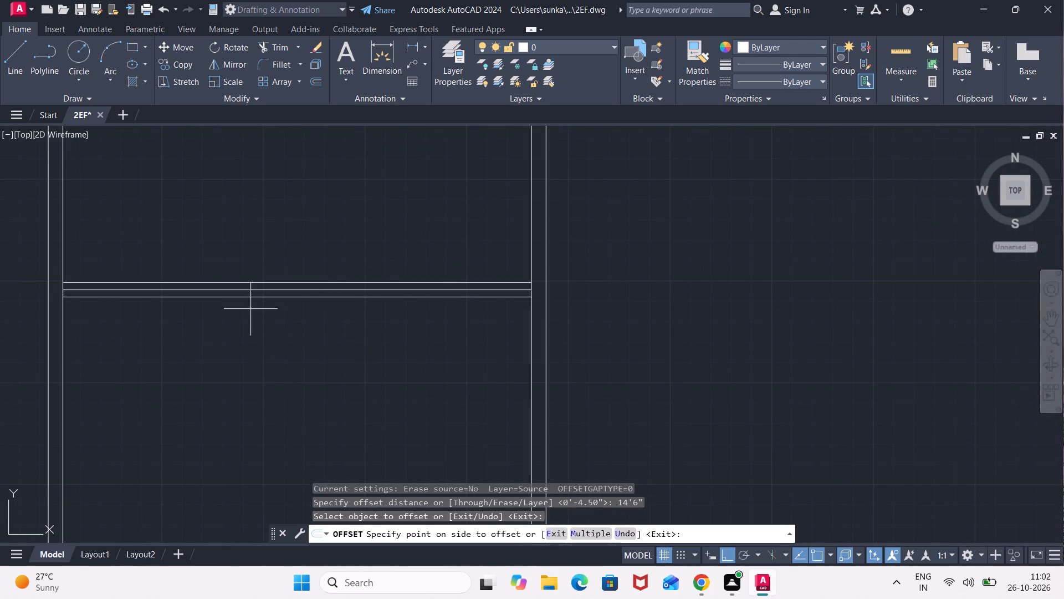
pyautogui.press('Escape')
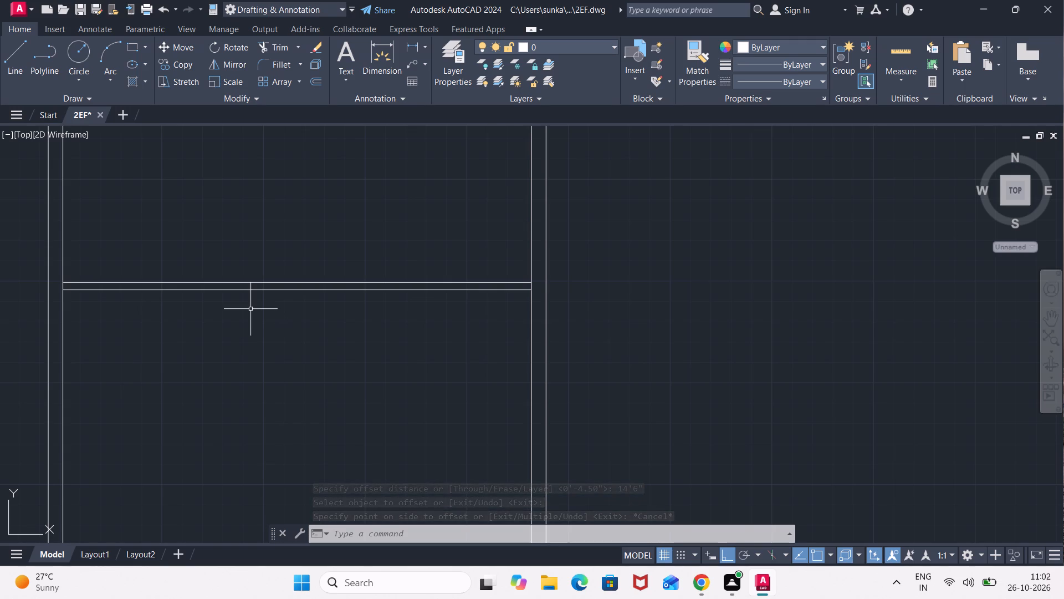
# Trim the inner vertical wall lines between the two partition lines at both ends of the partition.
pyautogui.scroll(-1, 252, 311)
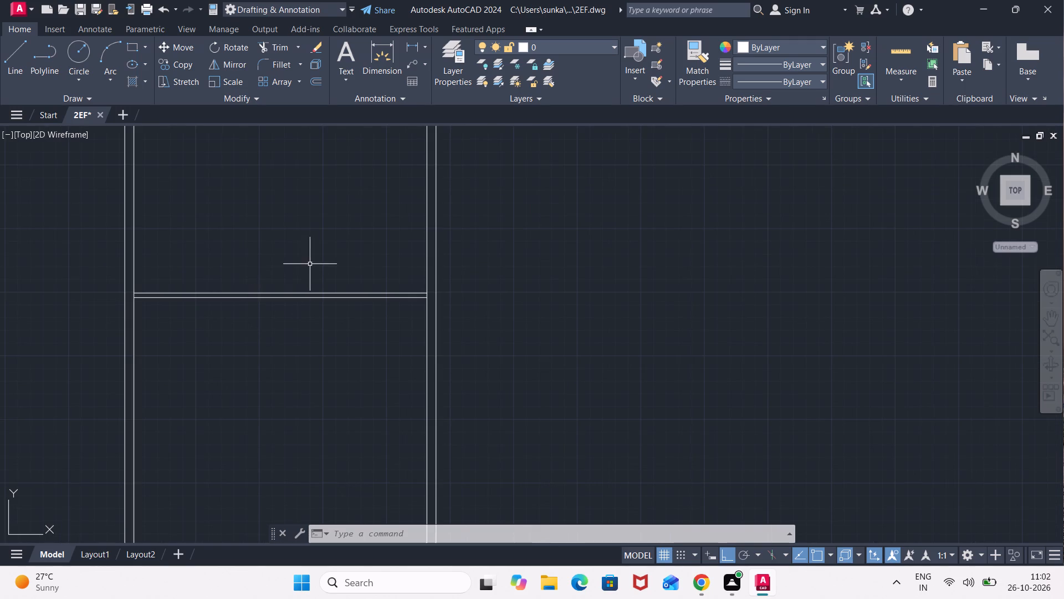
pyautogui.moveTo(310, 264); pyautogui.dragTo(407, 334, button='middle')
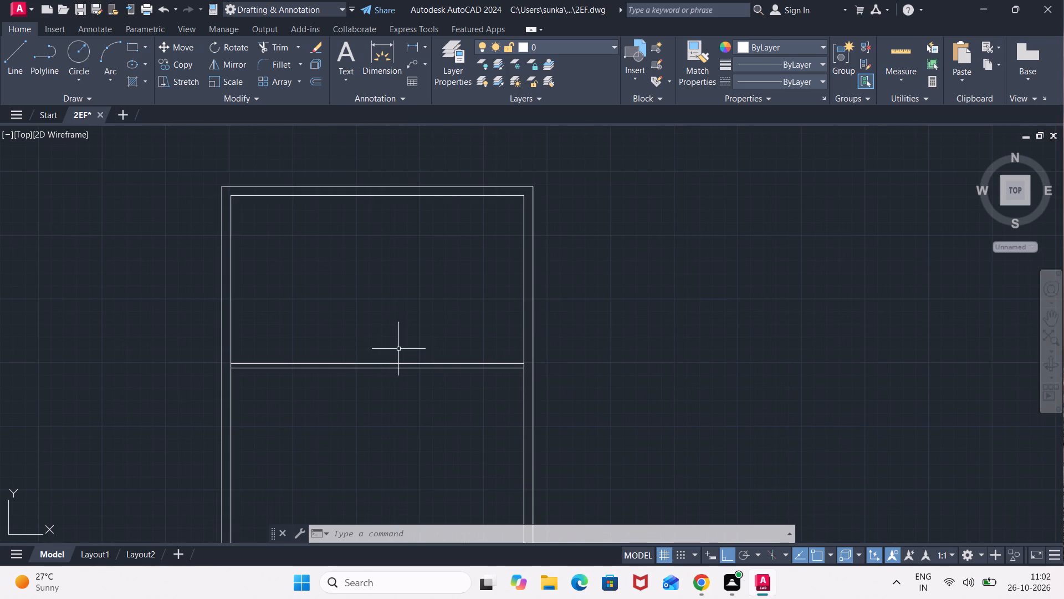
pyautogui.write('TR')
pyautogui.press('Return')
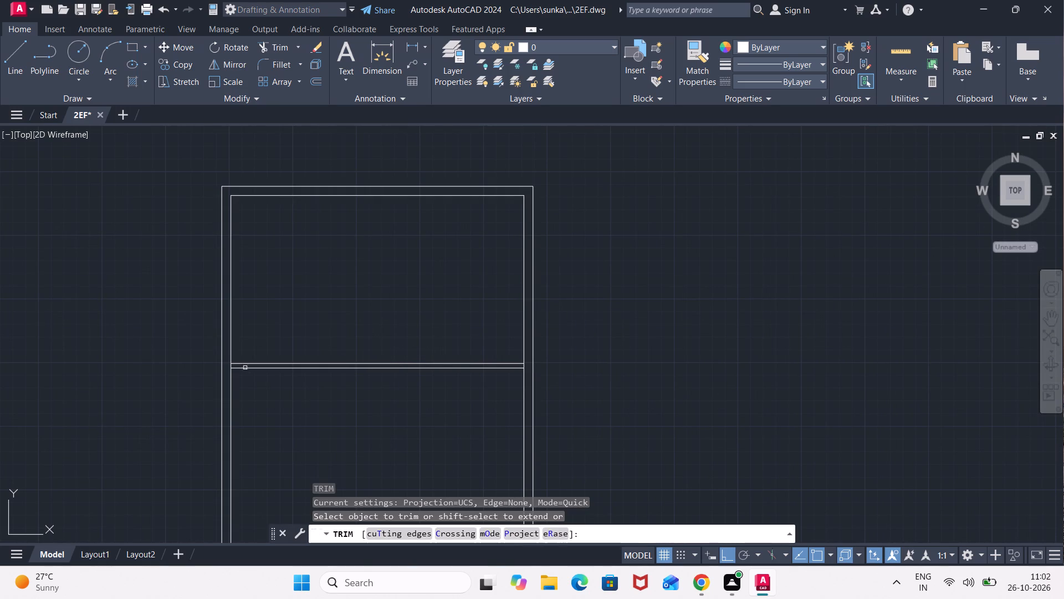
pyautogui.scroll(2, 232, 361)
pyautogui.click(232, 373)
pyautogui.click(220, 377)
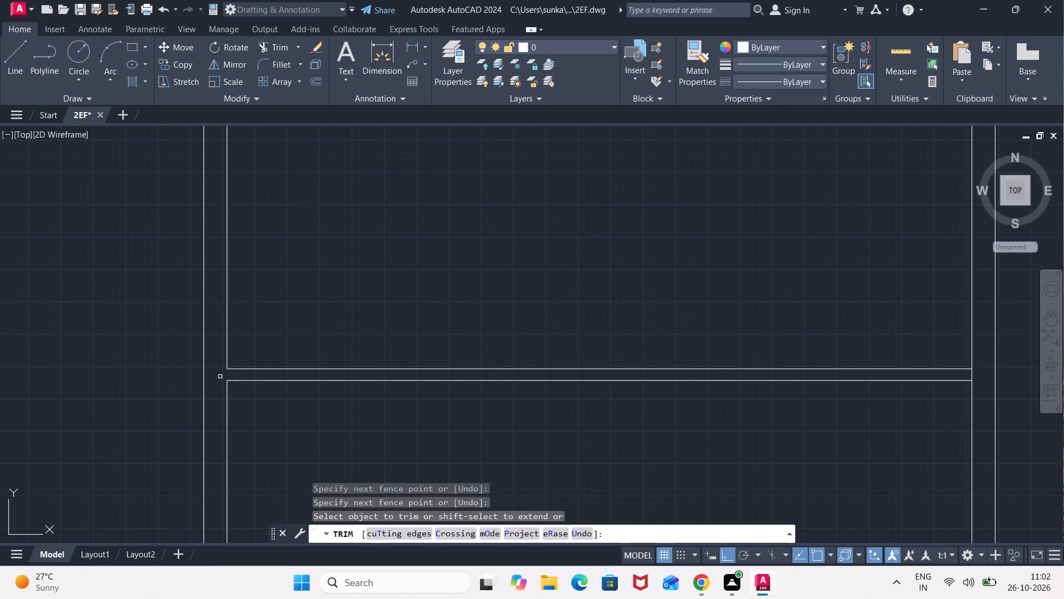
pyautogui.scroll(-1, 557, 476)
pyautogui.moveTo(713, 471); pyautogui.dragTo(525, 470, button='middle')
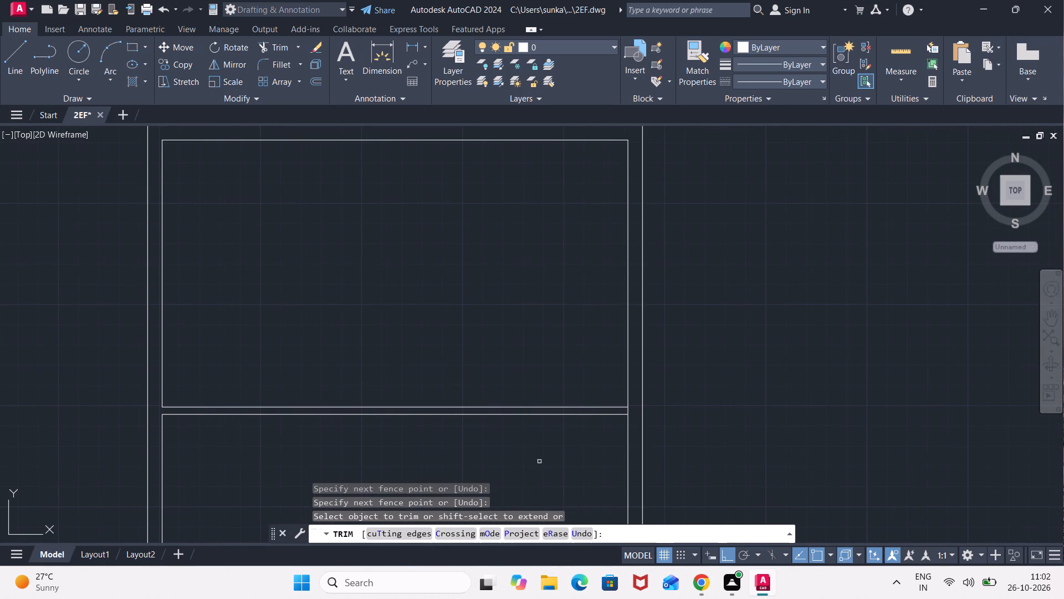
pyautogui.scroll(1, 635, 413)
pyautogui.click(631, 410)
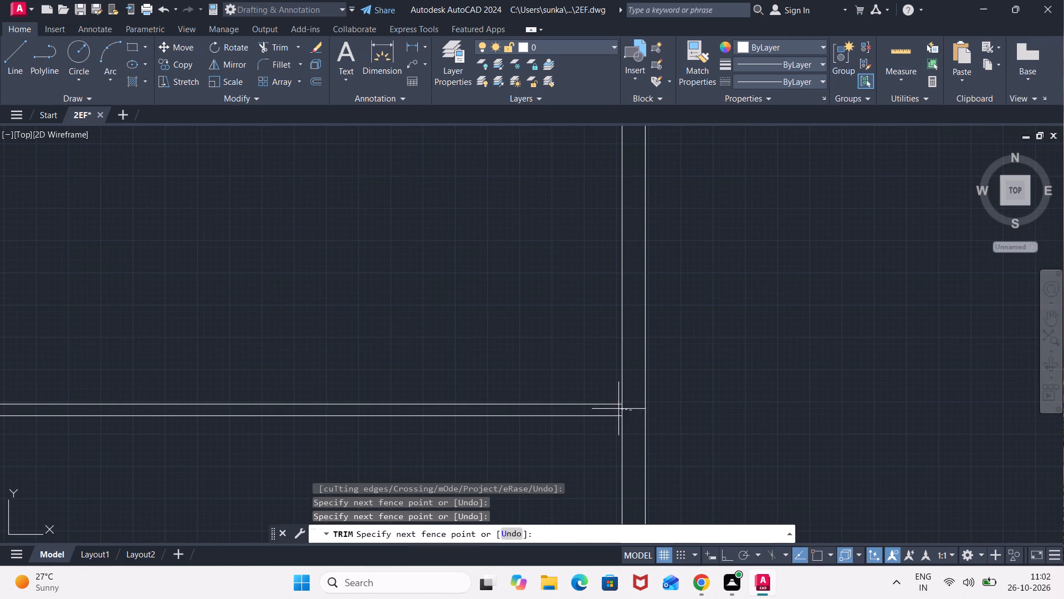
pyautogui.click(617, 409)
pyautogui.scroll(-2, 507, 474)
pyautogui.moveTo(505, 473); pyautogui.dragTo(546, 400, button='middle')
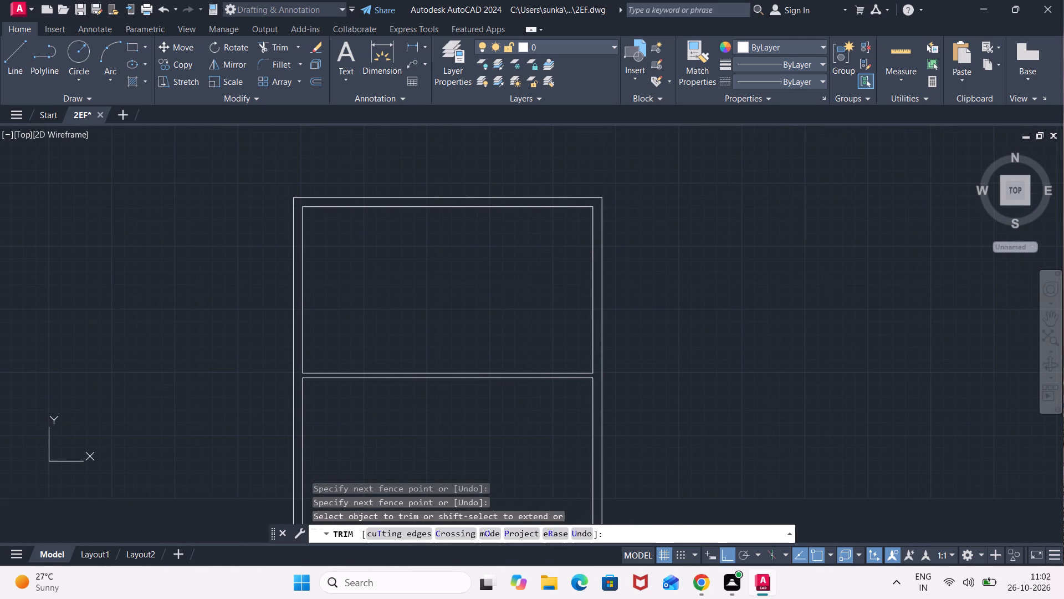
pyautogui.press('Escape')
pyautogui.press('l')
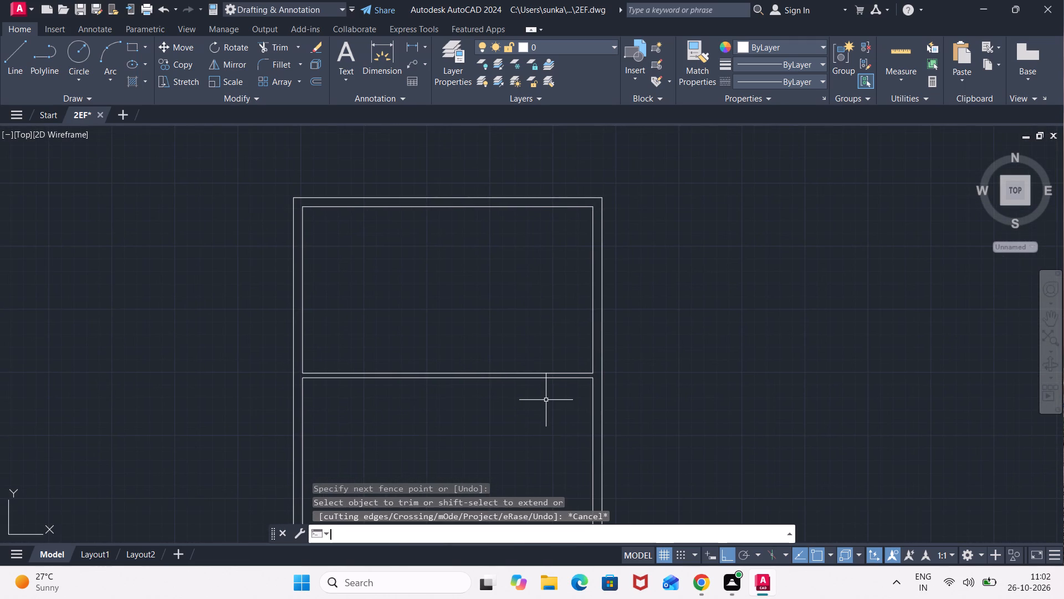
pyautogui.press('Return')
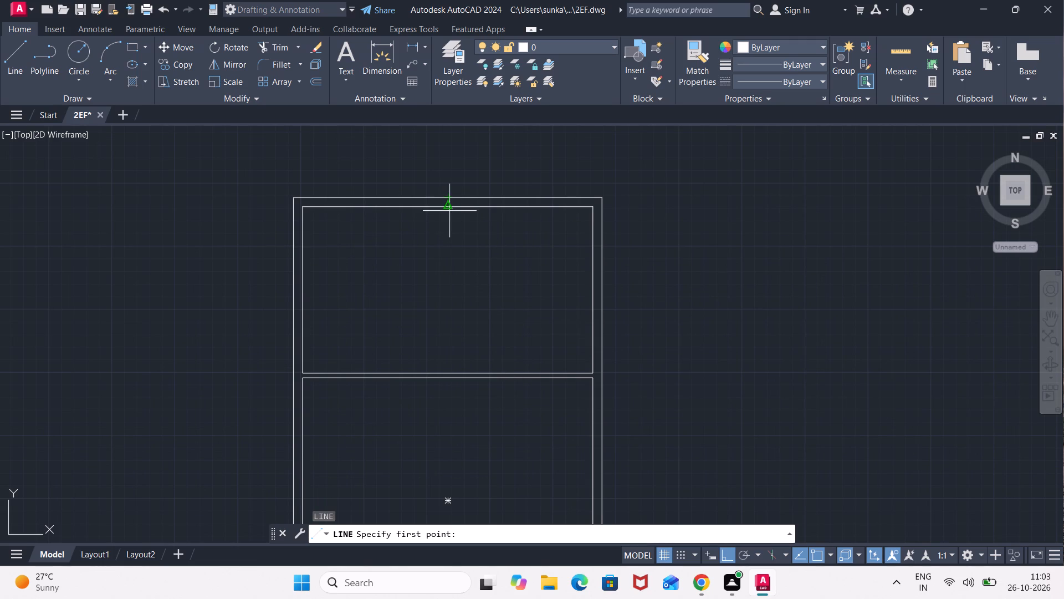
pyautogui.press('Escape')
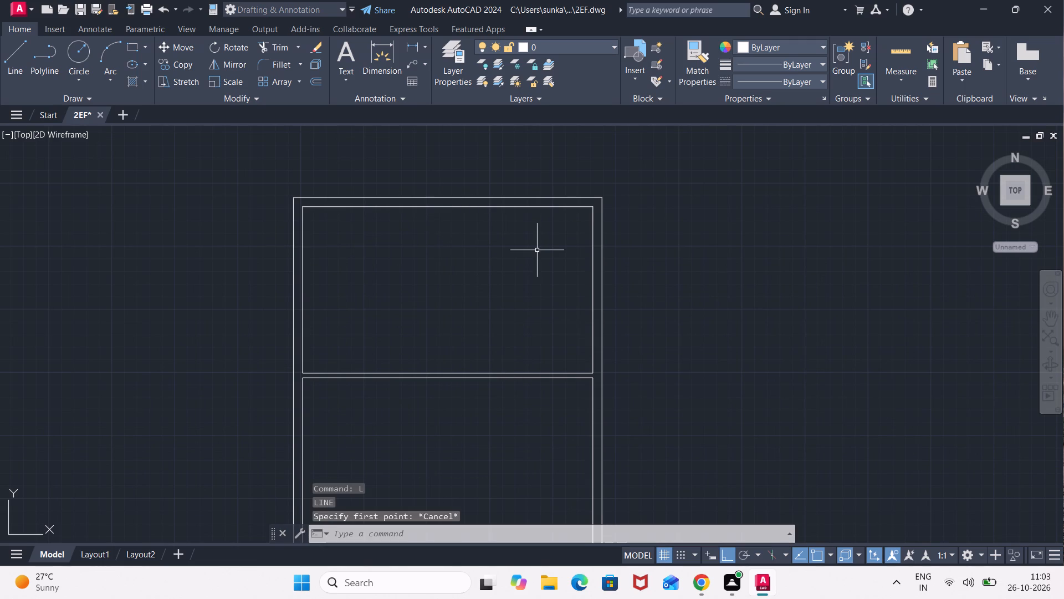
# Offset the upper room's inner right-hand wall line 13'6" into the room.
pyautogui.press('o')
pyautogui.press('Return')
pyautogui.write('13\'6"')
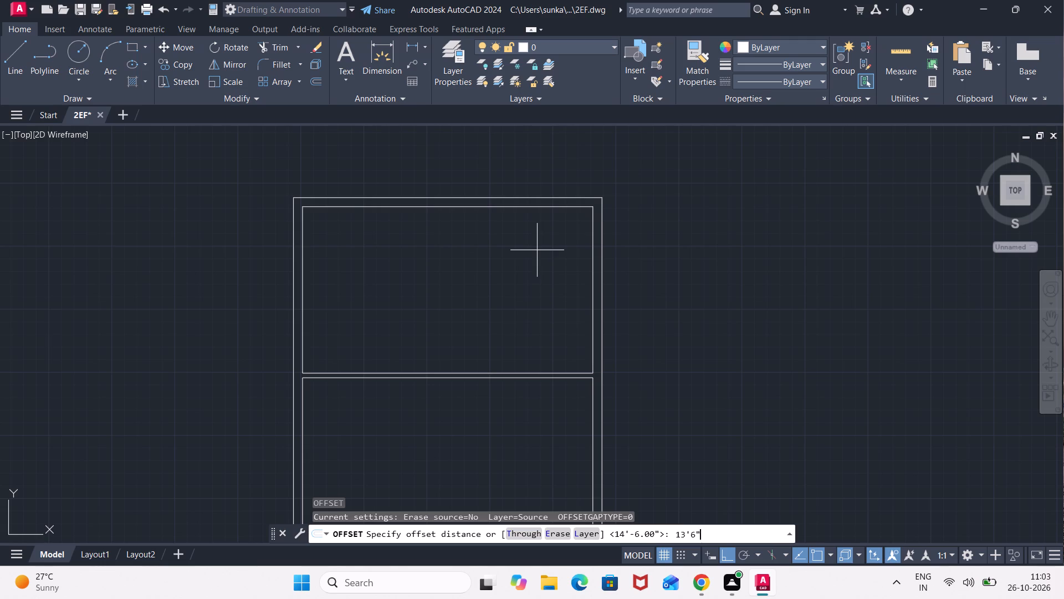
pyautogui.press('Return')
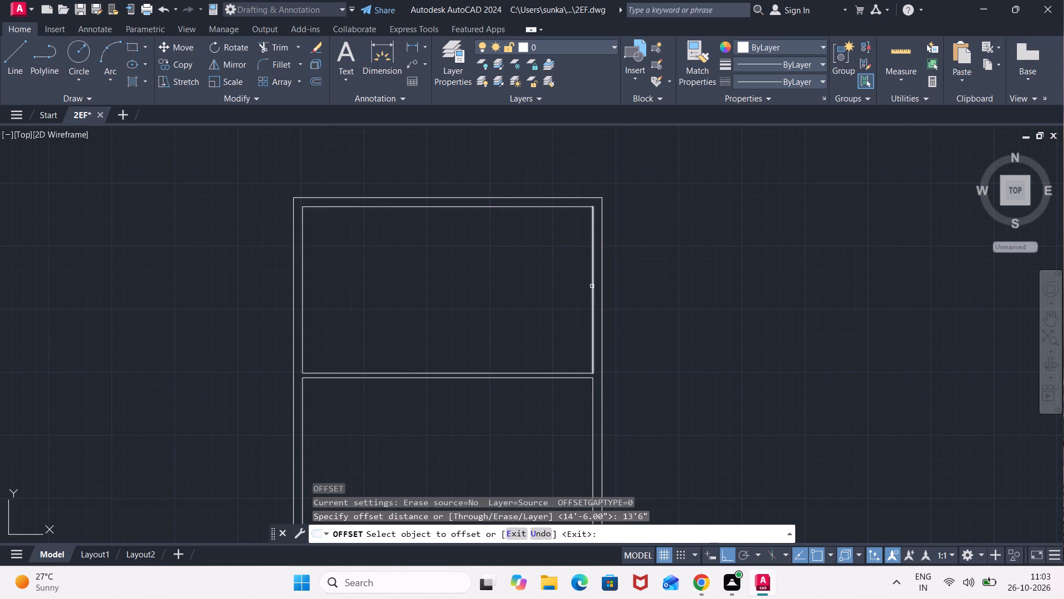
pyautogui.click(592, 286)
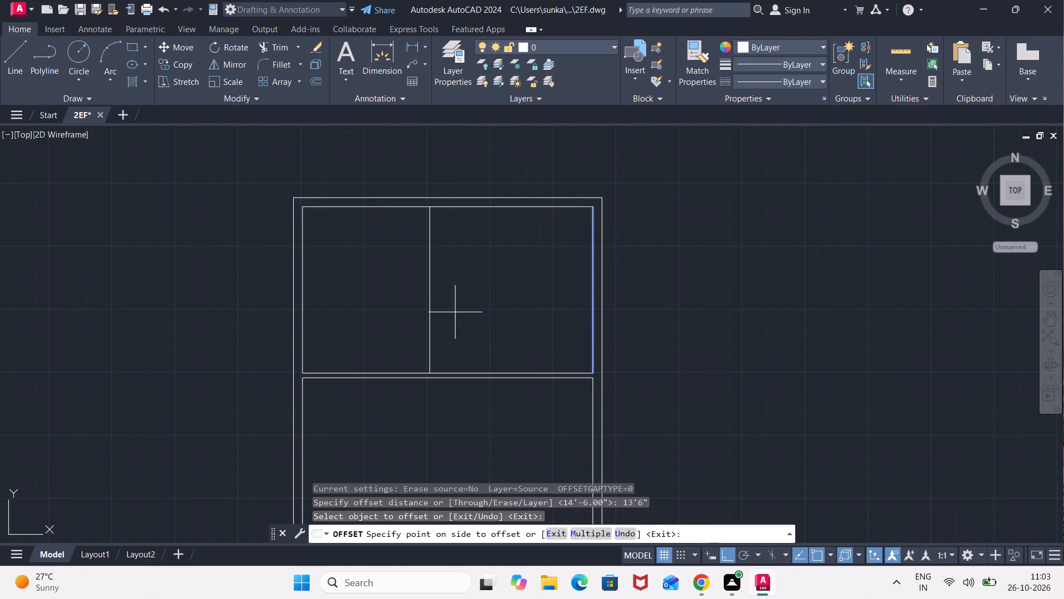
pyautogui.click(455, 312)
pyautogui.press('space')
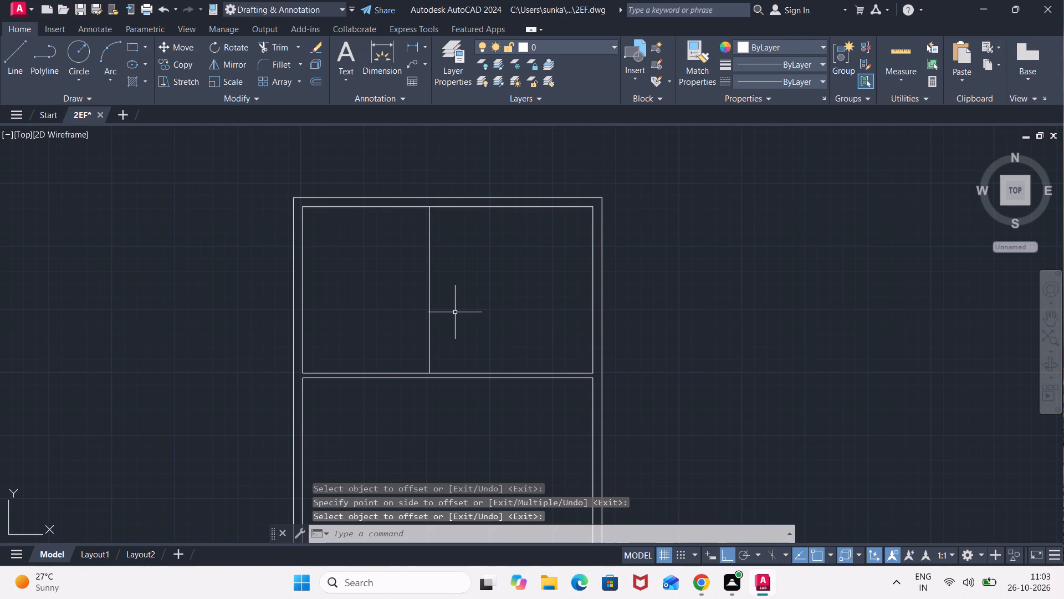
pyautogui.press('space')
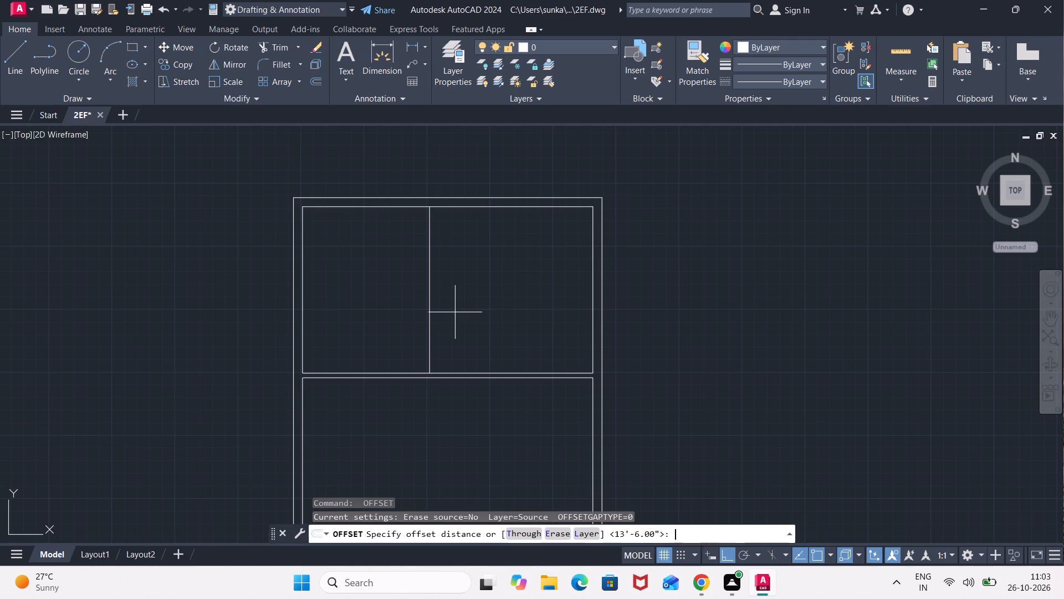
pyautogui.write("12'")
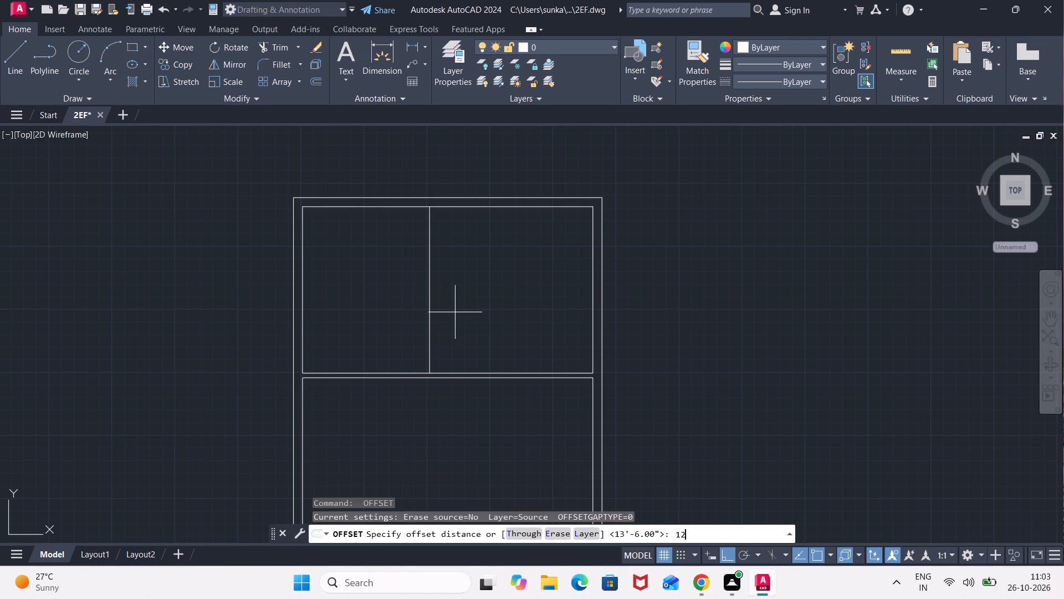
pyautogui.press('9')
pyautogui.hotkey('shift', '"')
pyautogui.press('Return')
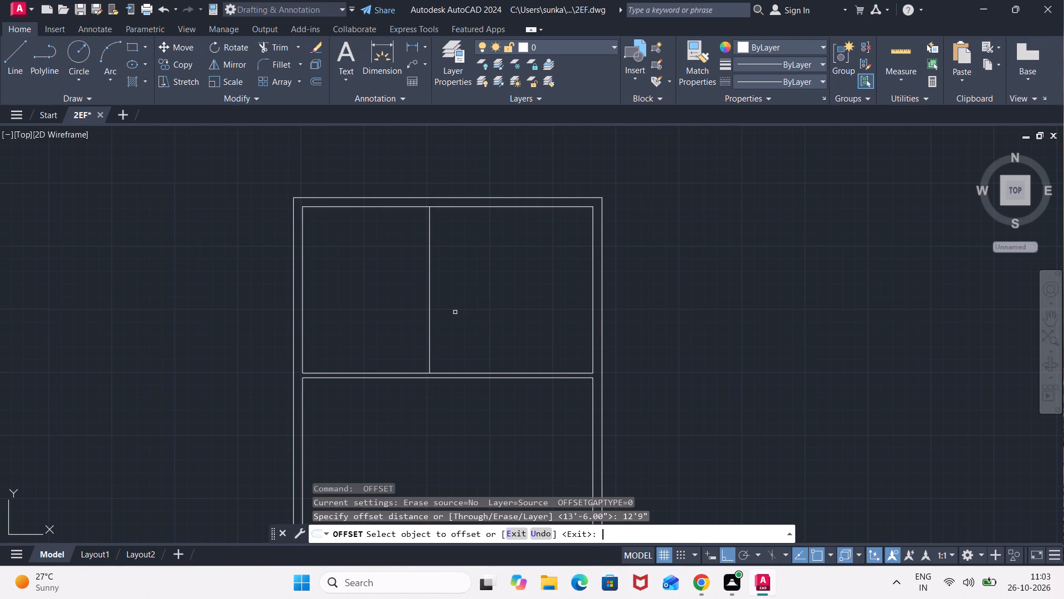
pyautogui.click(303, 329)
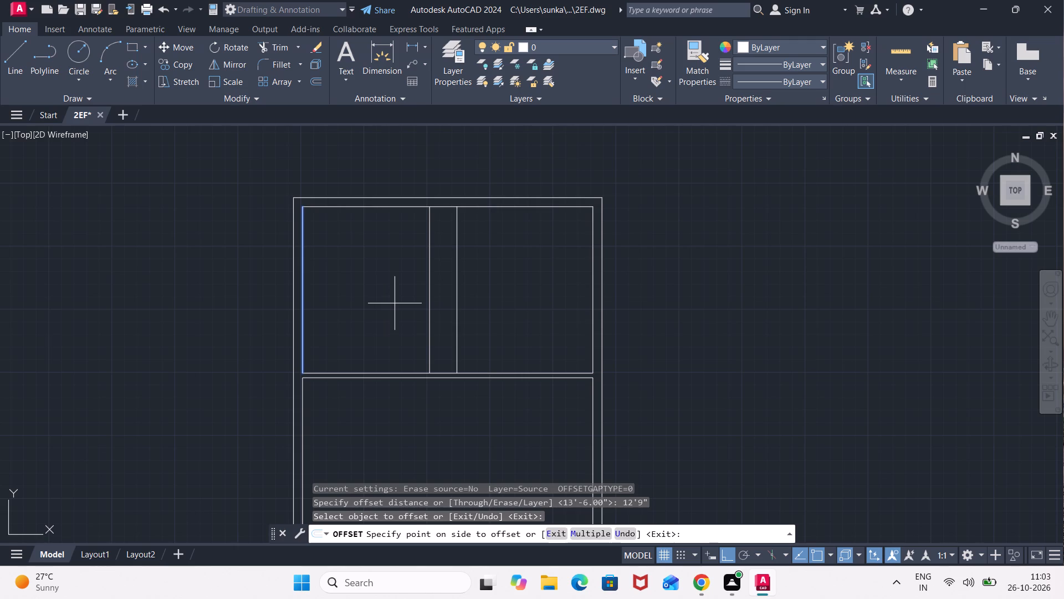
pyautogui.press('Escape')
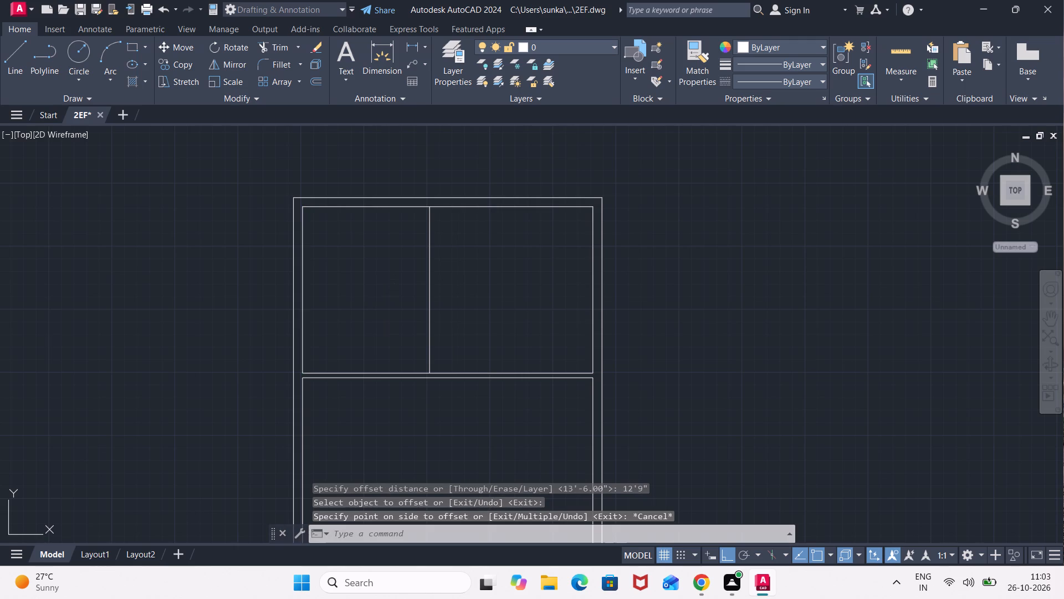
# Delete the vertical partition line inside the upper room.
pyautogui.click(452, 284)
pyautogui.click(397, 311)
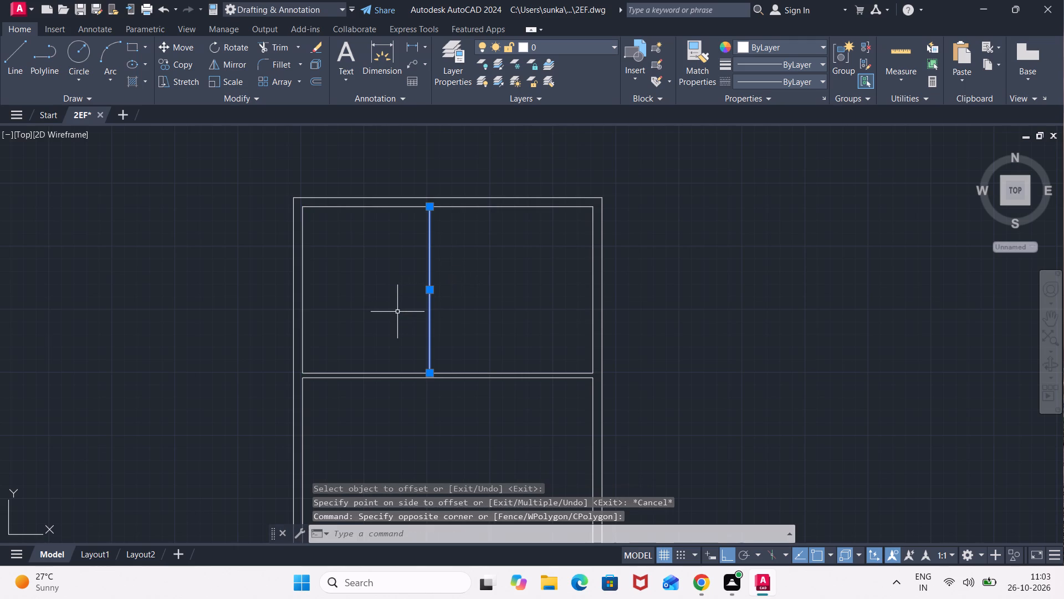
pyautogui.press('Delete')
# Offset the upper room's inner right-hand wall line 13' into the room.
pyautogui.press('o')
pyautogui.press('Return')
pyautogui.write("13'")
pyautogui.press('Return')
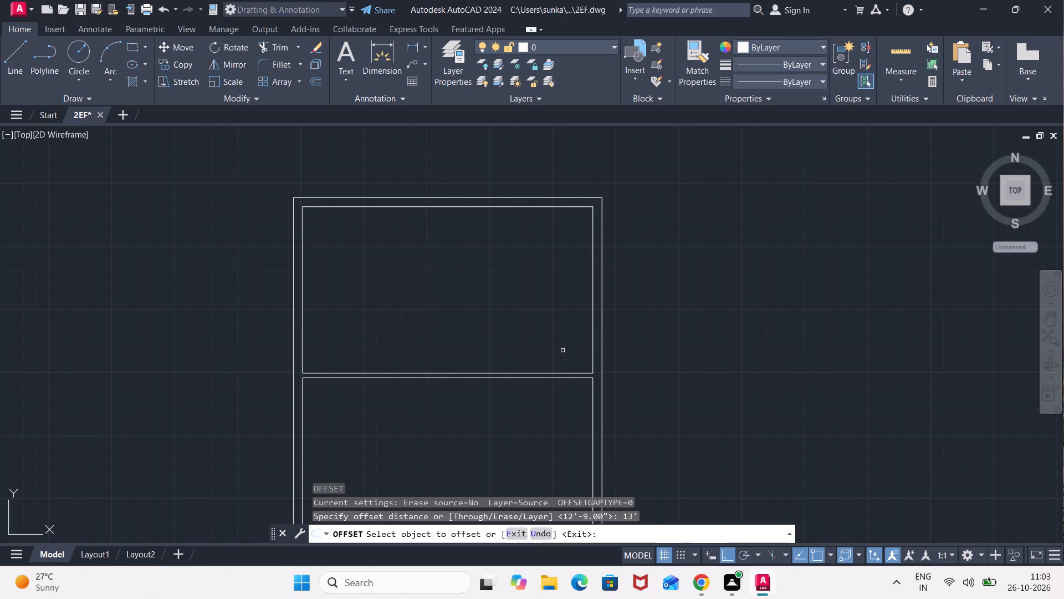
pyautogui.click(594, 343)
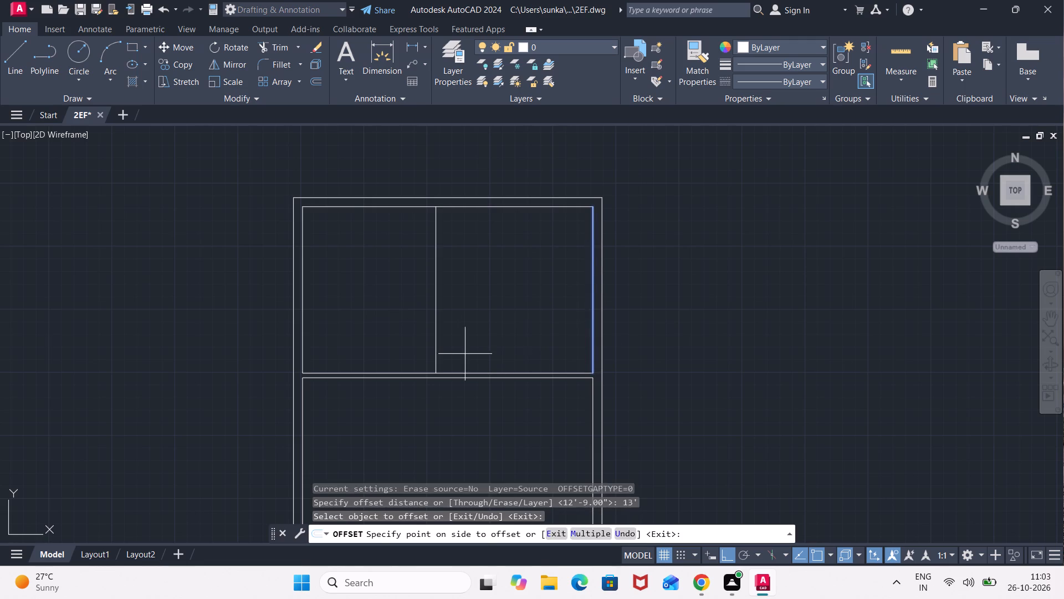
pyautogui.click(453, 354)
pyautogui.press('space')
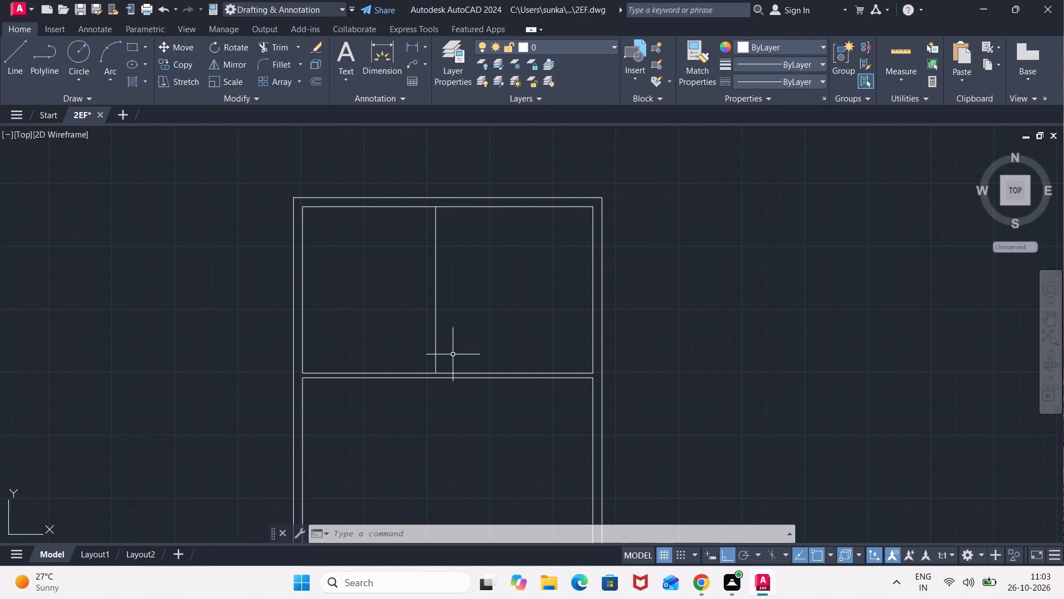
# Offset the vertical partition line 4.5" toward the right-hand wall to give the partition its thickness.
pyautogui.press('4')
pyautogui.press('BackSpace')
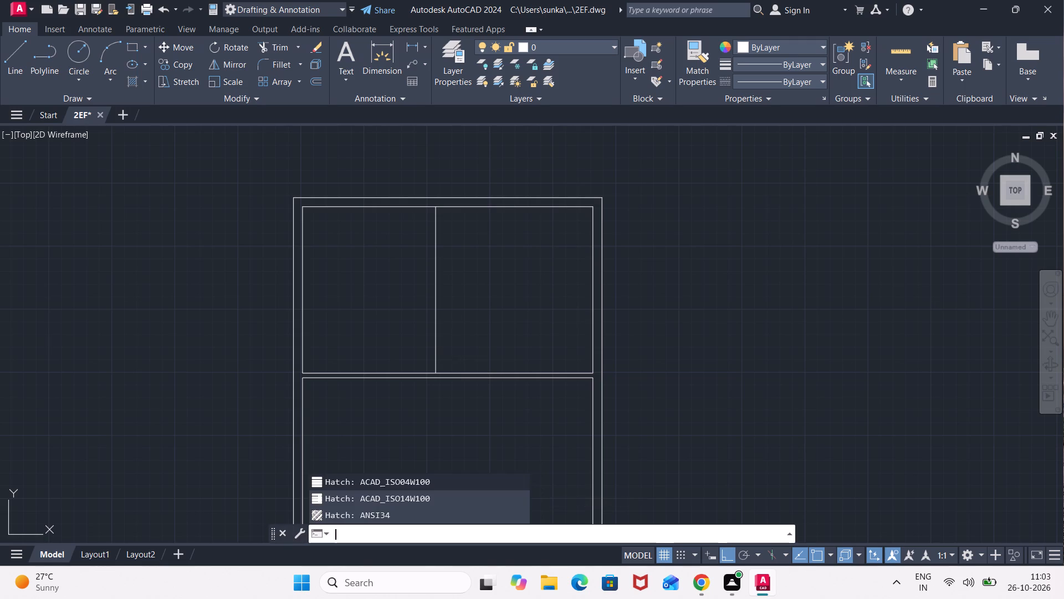
pyautogui.press('space')
pyautogui.write('4.5"')
pyautogui.press('Return')
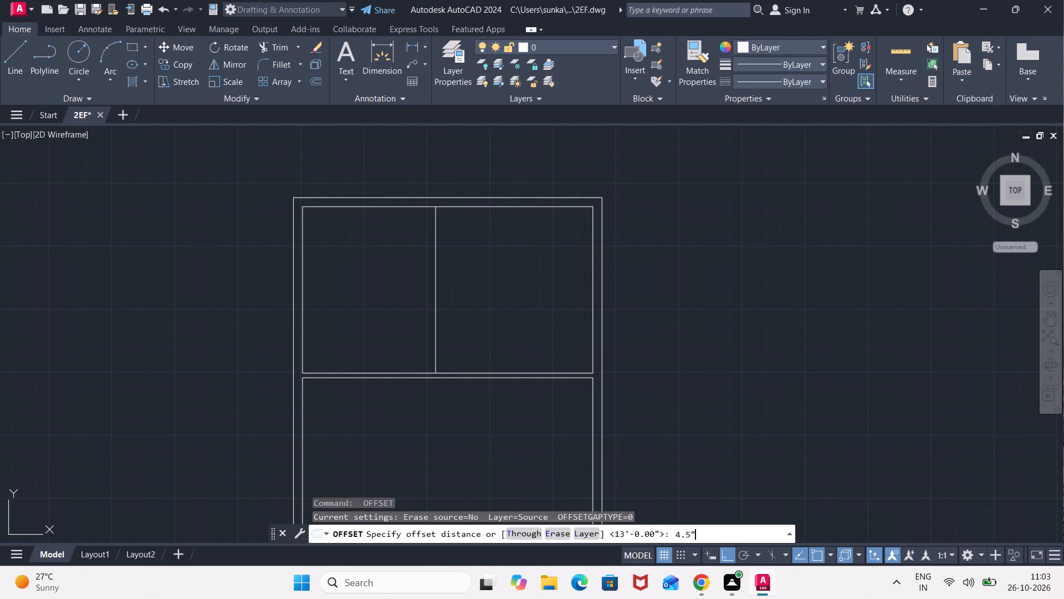
pyautogui.click(437, 350)
pyautogui.click(467, 339)
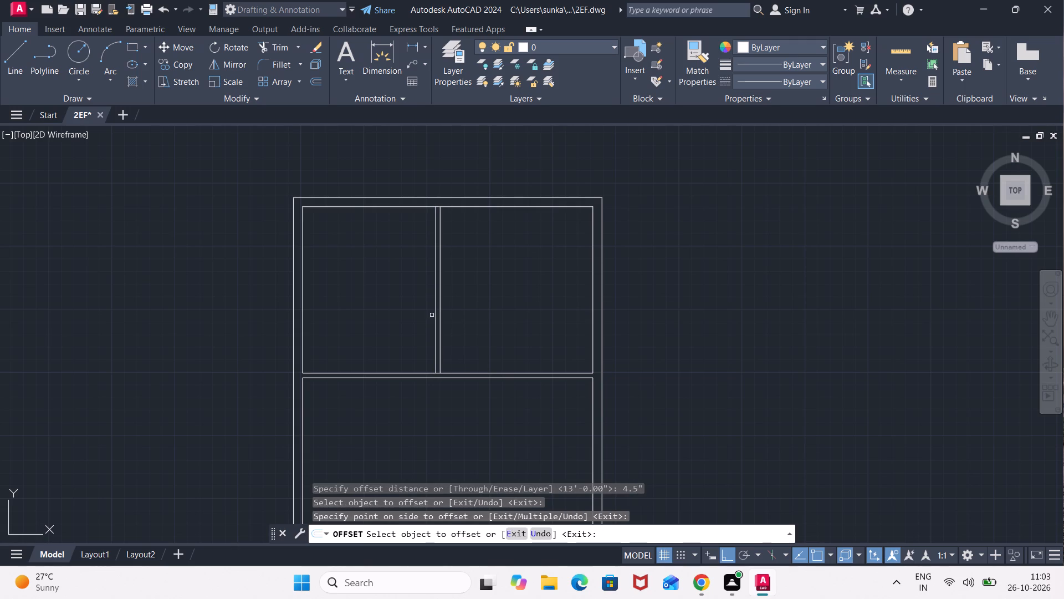
pyautogui.press('Escape')
# Trim the inner top wall line and the horizontal partition's upper line between the two vertical partition lines.
pyautogui.write('TR')
pyautogui.press('Return')
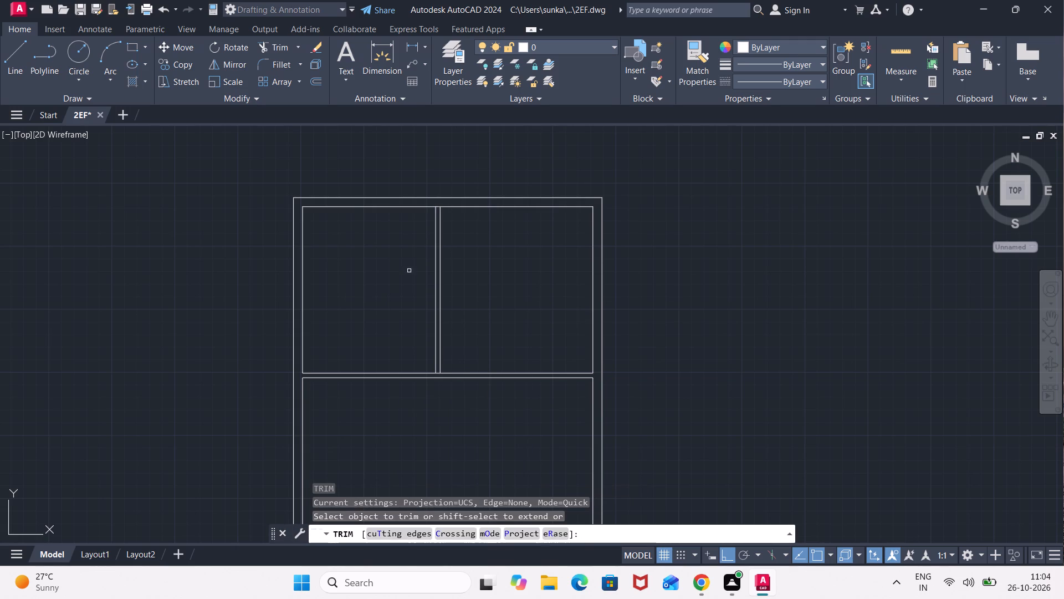
pyautogui.scroll(2, 439, 216)
pyautogui.click(436, 196)
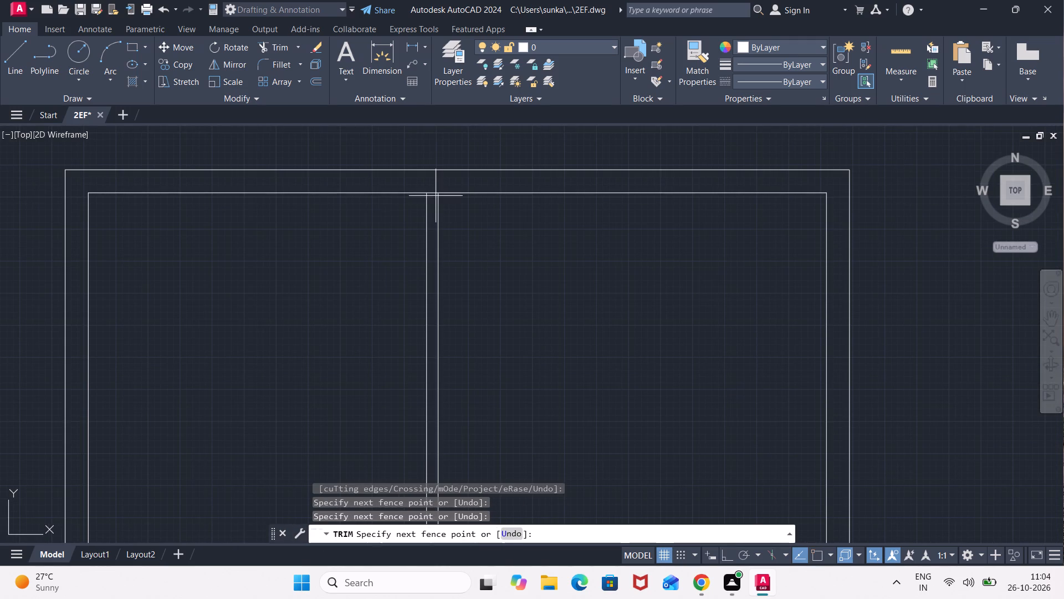
pyautogui.click(436, 189)
pyautogui.scroll(-2, 474, 313)
pyautogui.moveTo(473, 339); pyautogui.dragTo(460, 229, button='middle')
pyautogui.scroll(2, 428, 326)
pyautogui.click(470, 329)
pyautogui.click(470, 312)
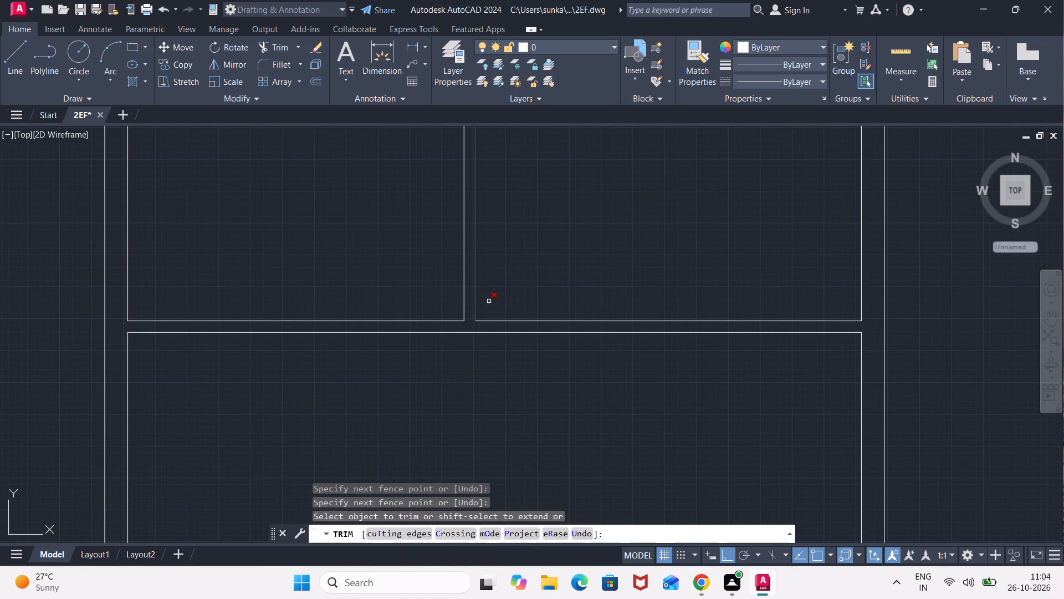
pyautogui.scroll(-2, 511, 281)
pyautogui.moveTo(536, 262); pyautogui.dragTo(484, 326, button='middle')
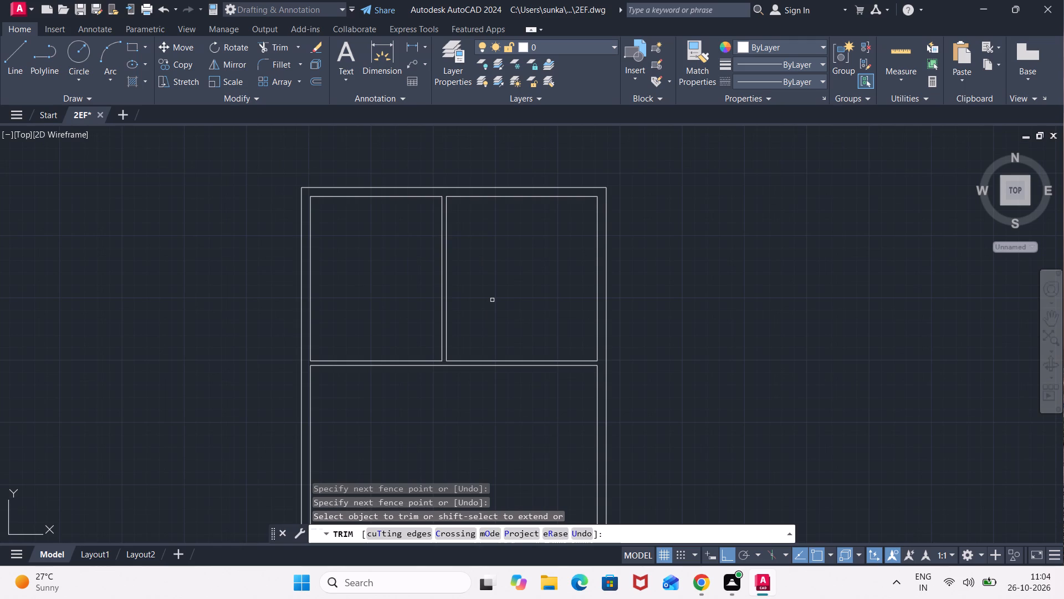
pyautogui.press('Escape')
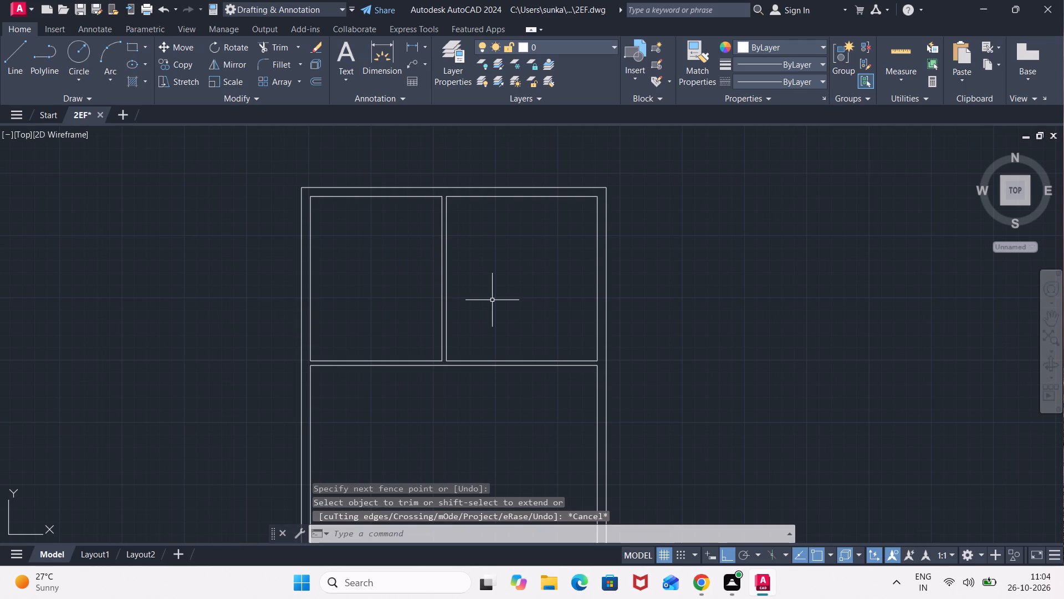
# Offset the lower line of the horizontal partition 4' down into the plan.
pyautogui.scroll(1, 474, 303)
pyautogui.moveTo(463, 315); pyautogui.dragTo(448, 182, button='middle')
pyautogui.scroll(-1, 442, 254)
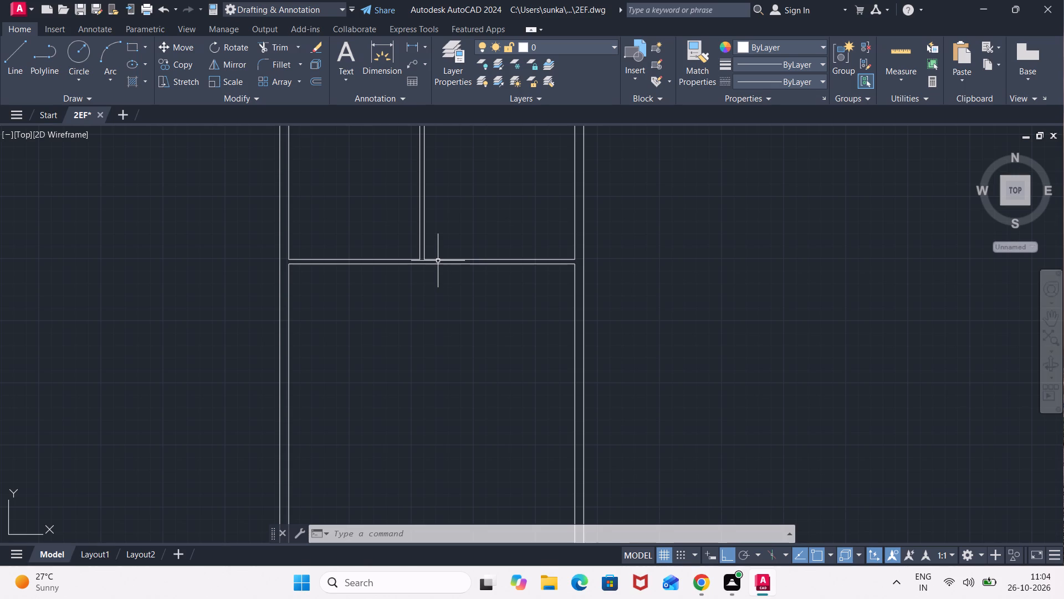
pyautogui.press('Escape')
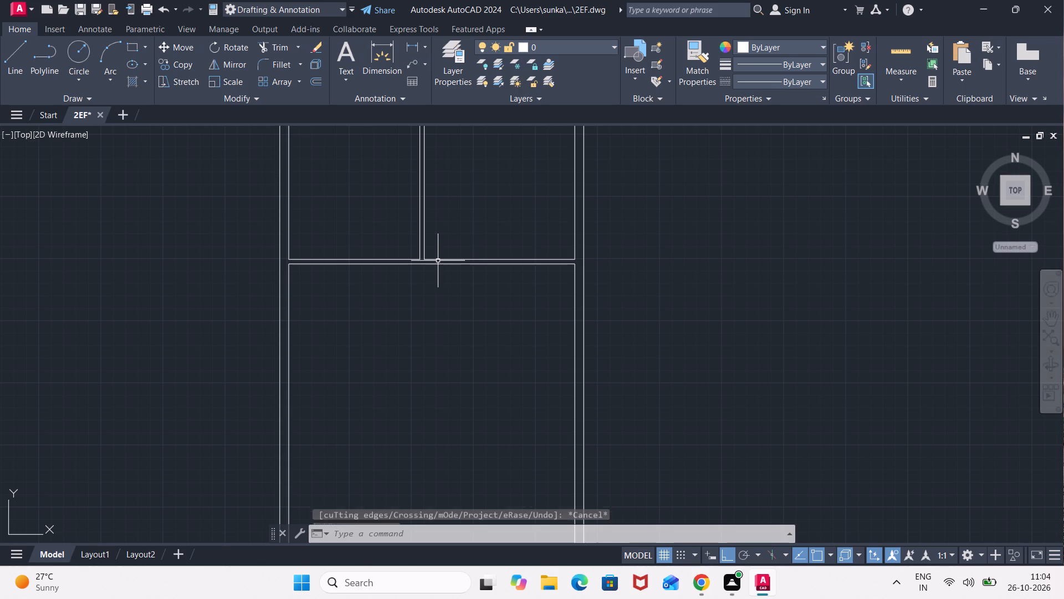
pyautogui.press('o')
pyautogui.press('Return')
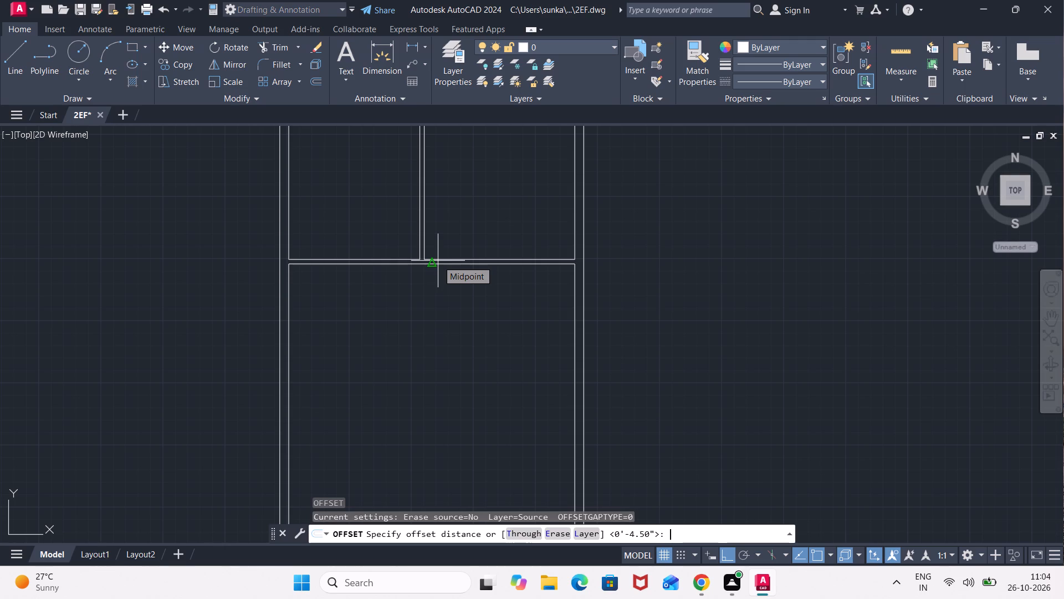
pyautogui.write("4'")
pyautogui.press('Return')
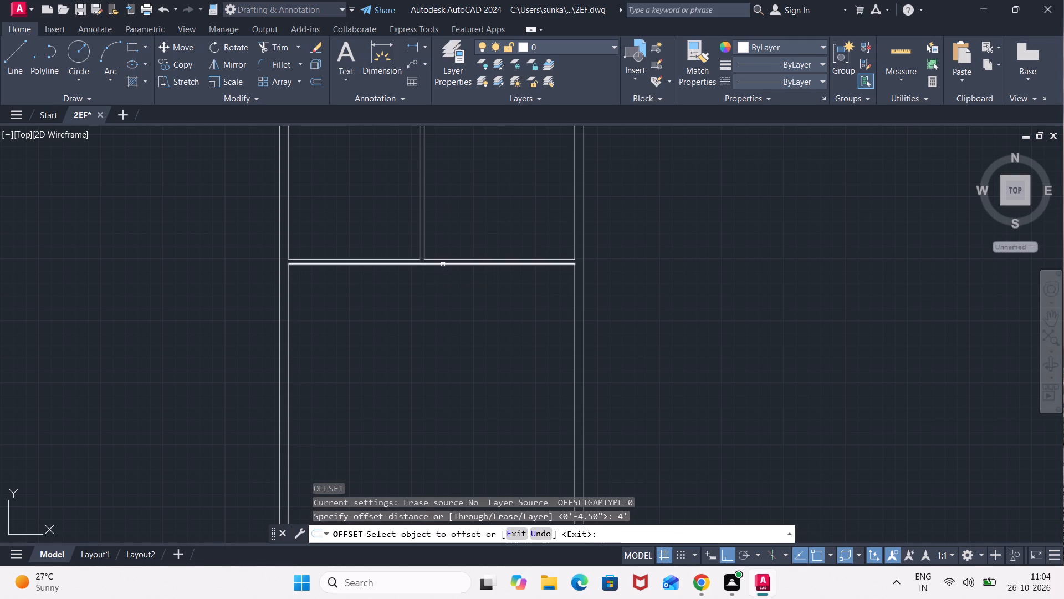
pyautogui.click(443, 265)
pyautogui.click(440, 314)
pyautogui.press('space')
# Offset the new horizontal line 4.5" downward to form the second horizontal partition.
pyautogui.press('space')
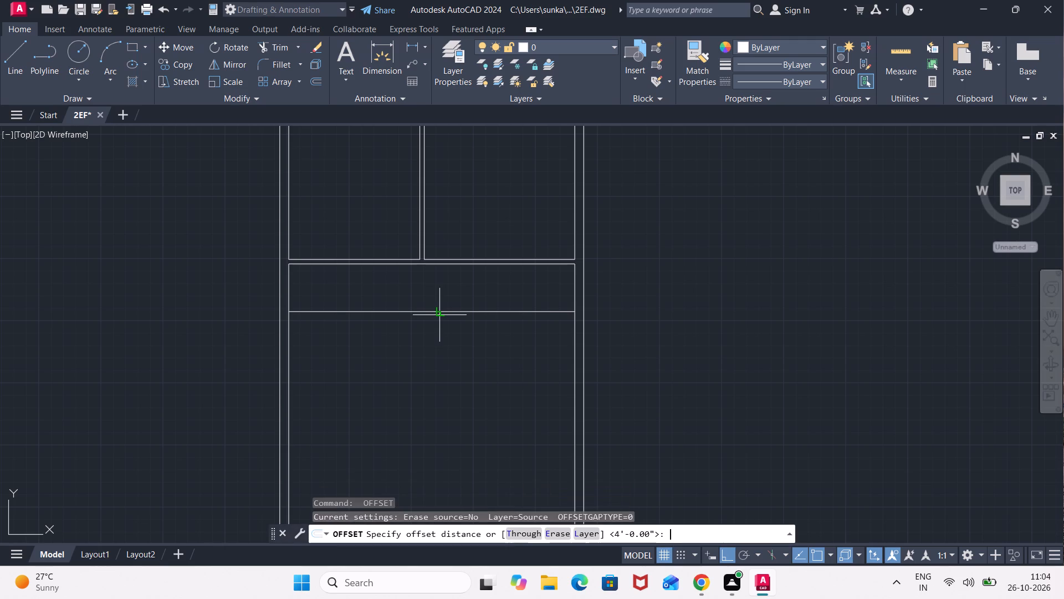
pyautogui.write('4.5"')
pyautogui.press('Return')
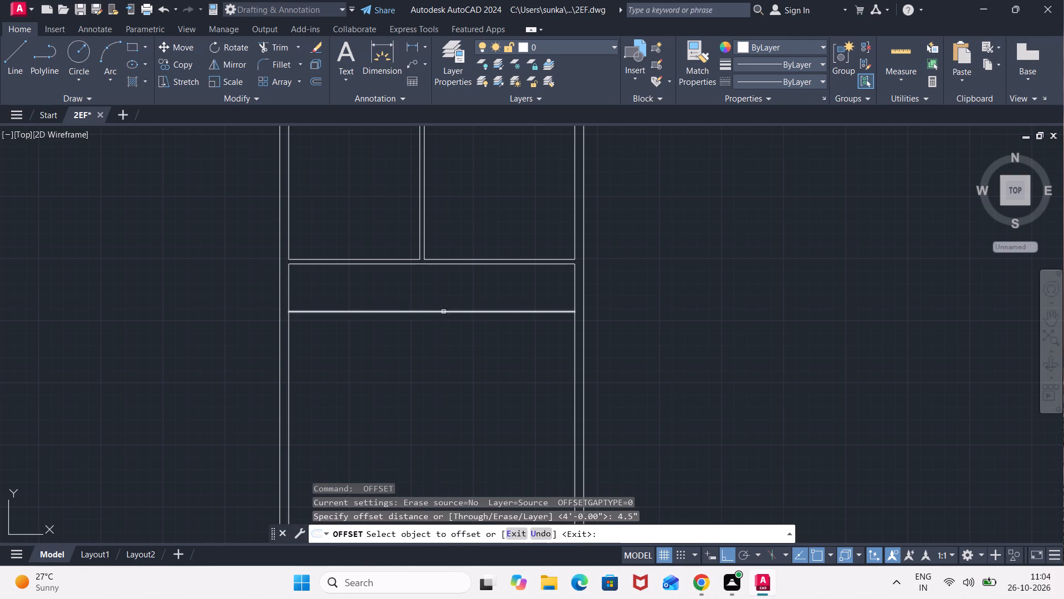
pyautogui.click(443, 312)
pyautogui.click(449, 340)
pyautogui.press('space')
# Offset the lower line of the second horizontal partition 4' downward.
pyautogui.press('space')
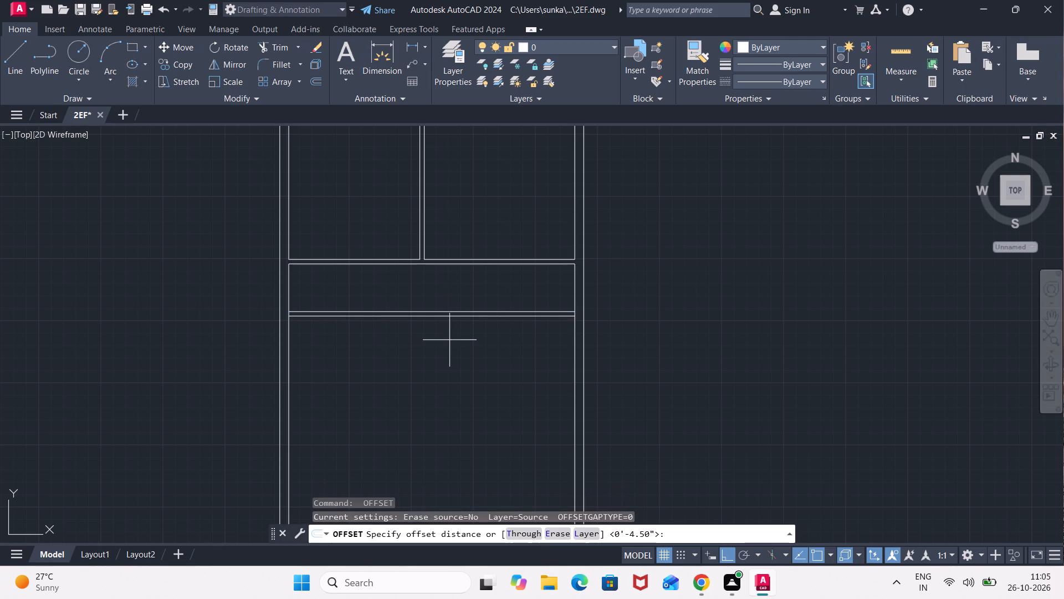
pyautogui.write("4'")
pyautogui.press('Return')
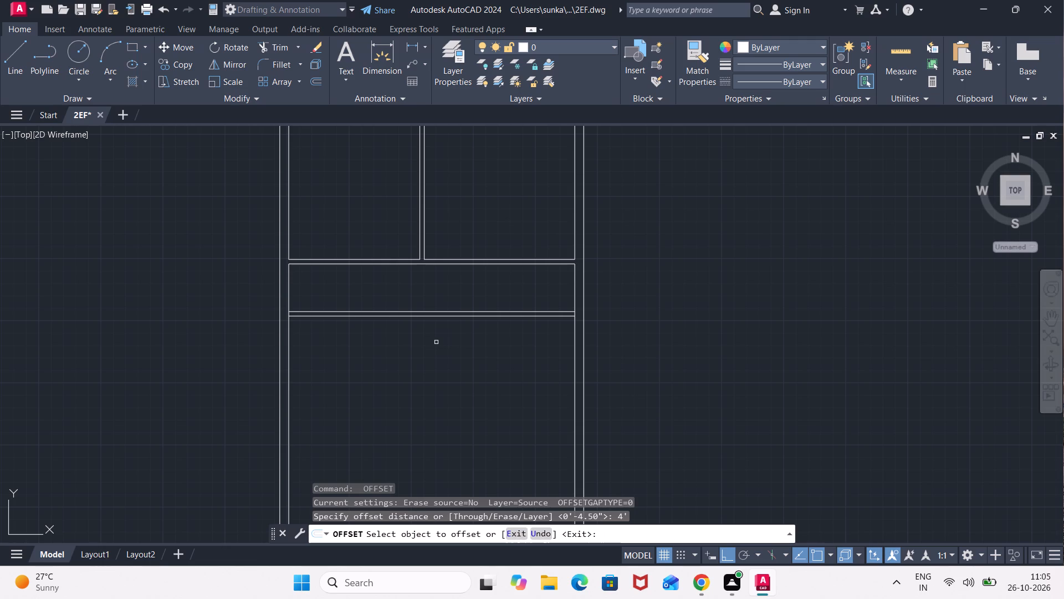
pyautogui.click(429, 317)
pyautogui.click(429, 373)
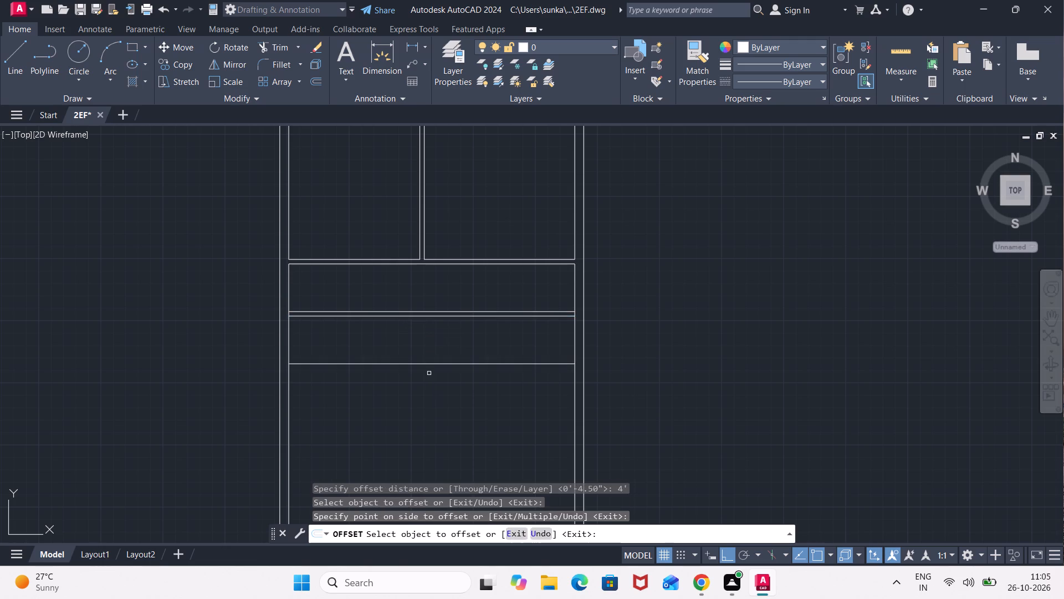
pyautogui.press('space')
# Offset the lowest new horizontal line 4.5" downward to form the third horizontal partition.
pyautogui.press('space')
pyautogui.write('4.5"')
pyautogui.press('Return')
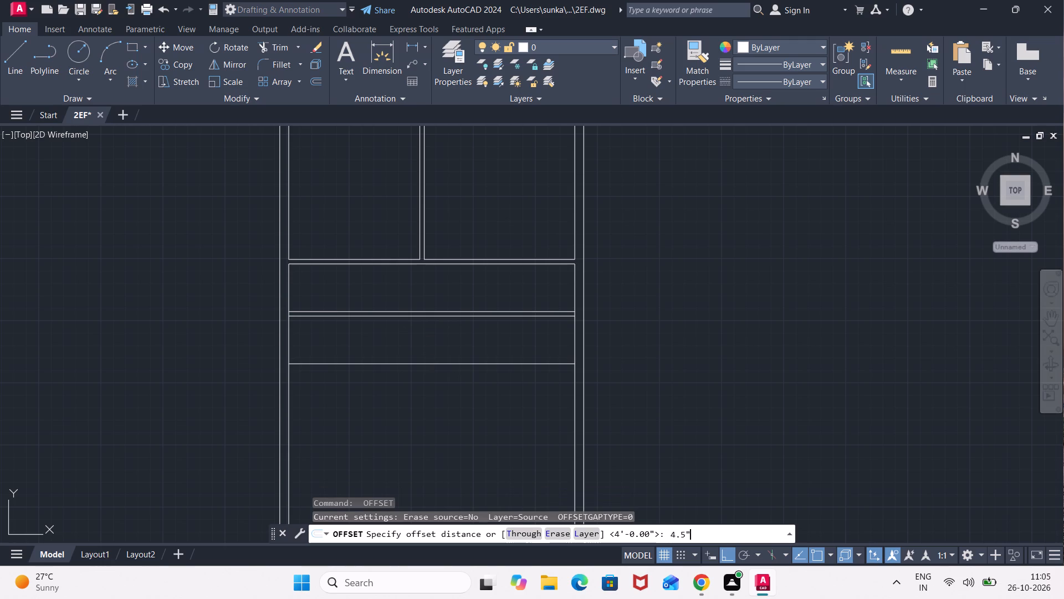
pyautogui.click(442, 365)
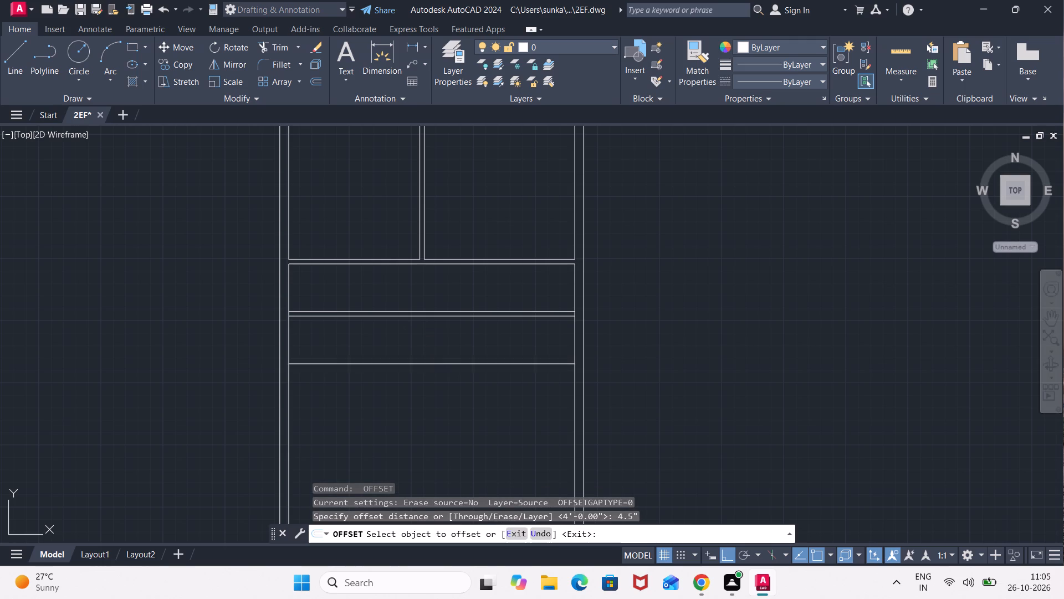
pyautogui.click(431, 415)
pyautogui.press('Escape')
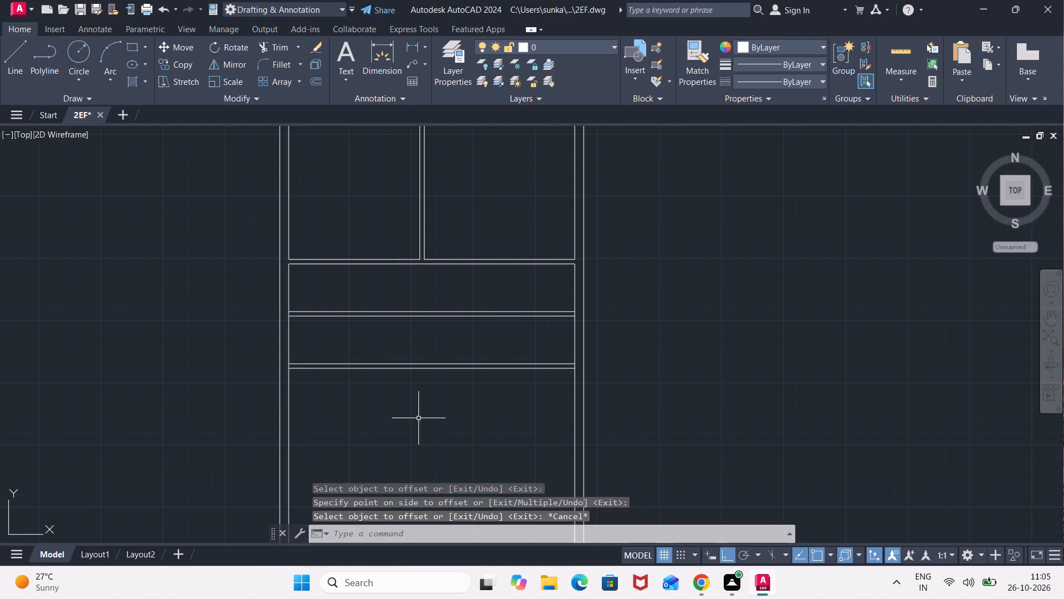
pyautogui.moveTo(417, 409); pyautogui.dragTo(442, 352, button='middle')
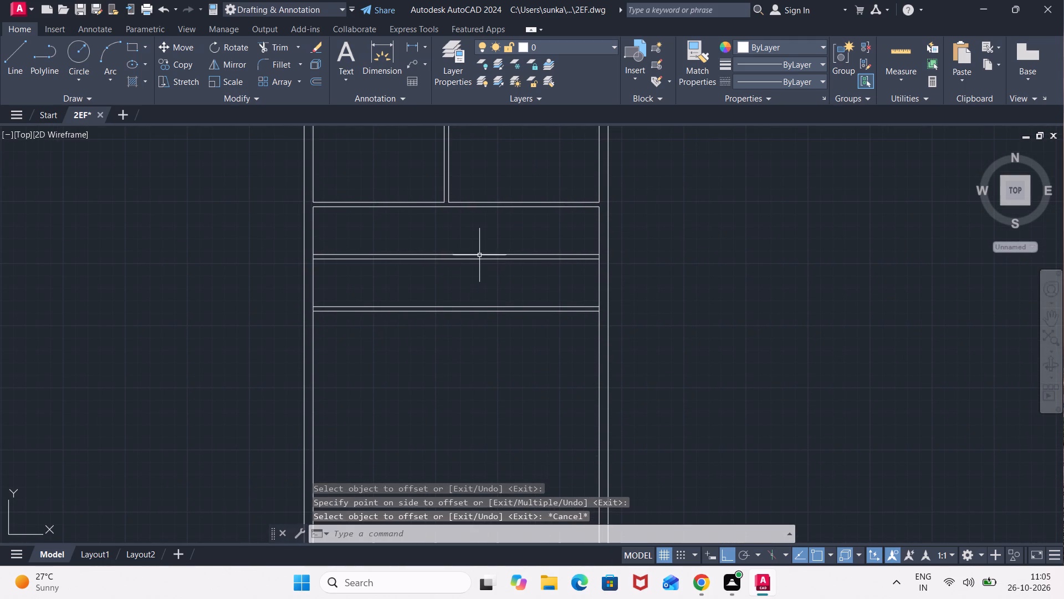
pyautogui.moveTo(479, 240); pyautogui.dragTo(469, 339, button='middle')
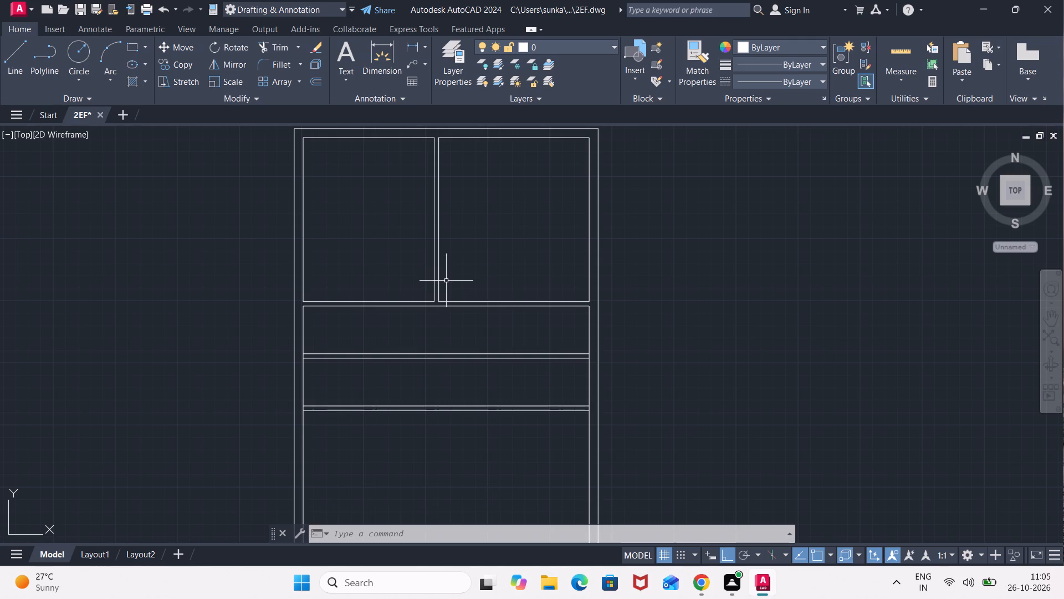
# Erase all the internal partition lines, both the vertical pair and the three horizontal pairs, from the plan.
pyautogui.moveTo(441, 345); pyautogui.dragTo(446, 341, button='middle')
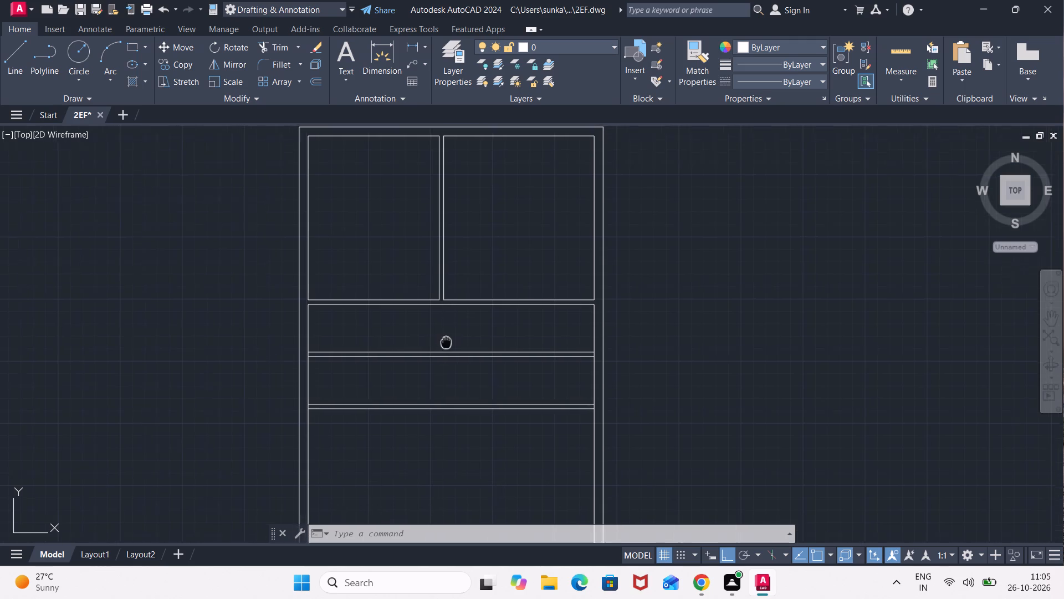
pyautogui.moveTo(446, 341); pyautogui.dragTo(403, 178, button='middle')
pyautogui.scroll(-2, 375, 362)
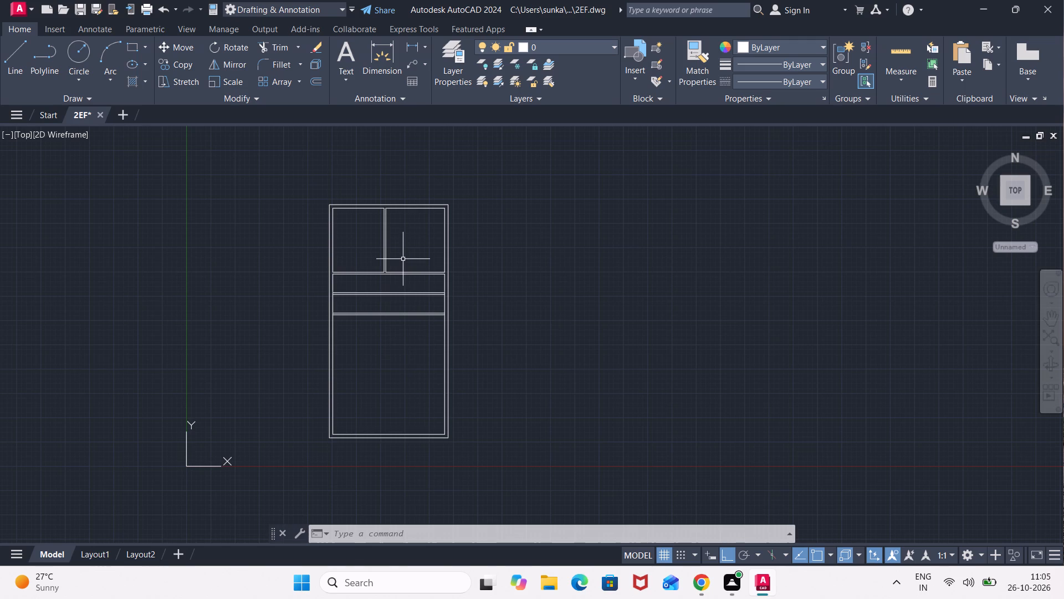
pyautogui.scroll(4, 403, 259)
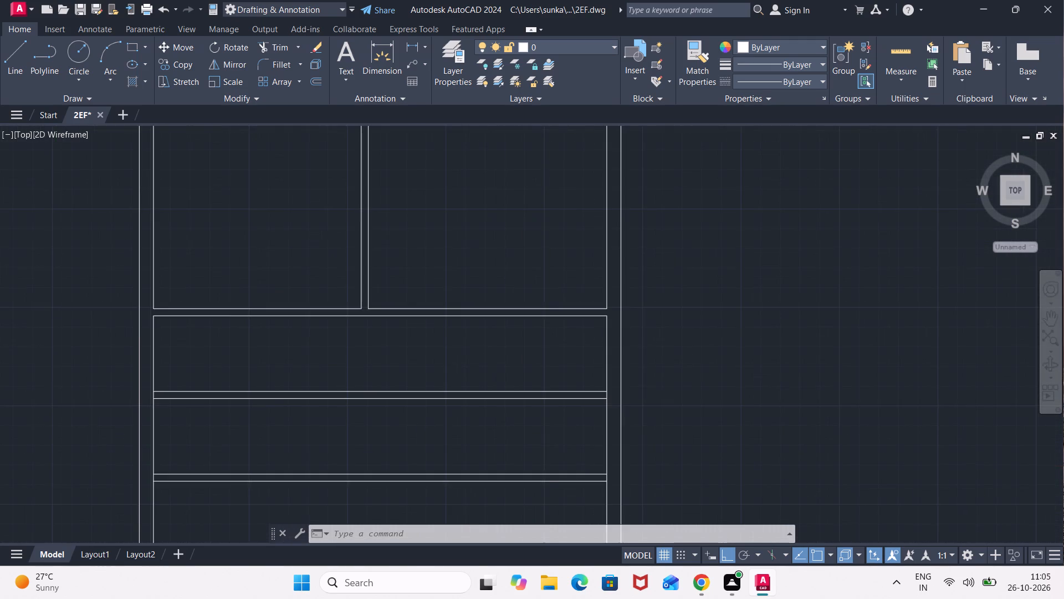
pyautogui.scroll(-2, 505, 244)
pyautogui.moveTo(535, 224); pyautogui.dragTo(494, 291)
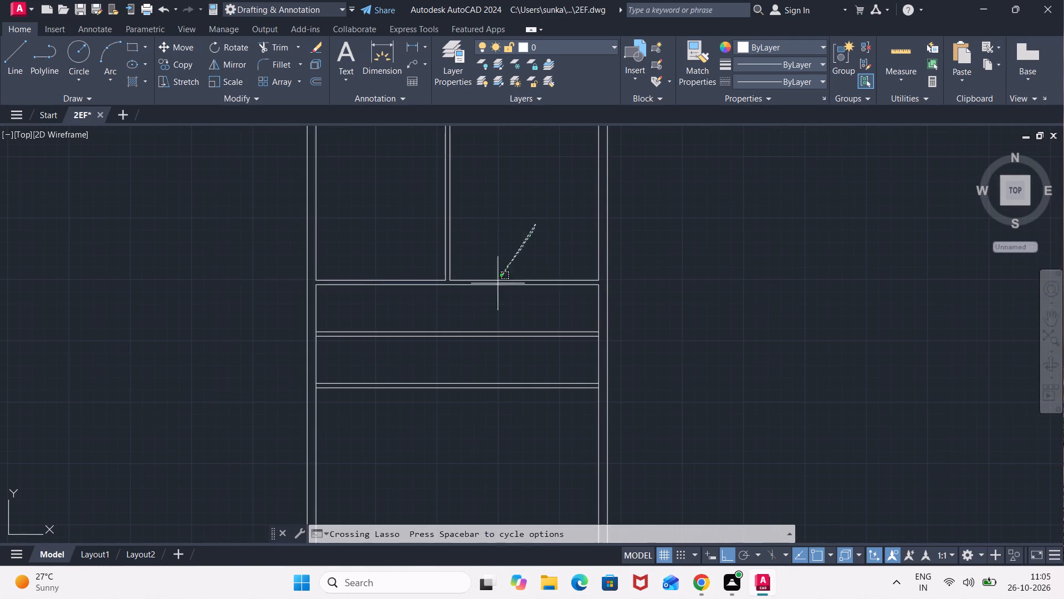
pyautogui.moveTo(494, 291); pyautogui.dragTo(469, 335)
pyautogui.scroll(1, 506, 238)
pyautogui.moveTo(514, 228); pyautogui.dragTo(513, 238)
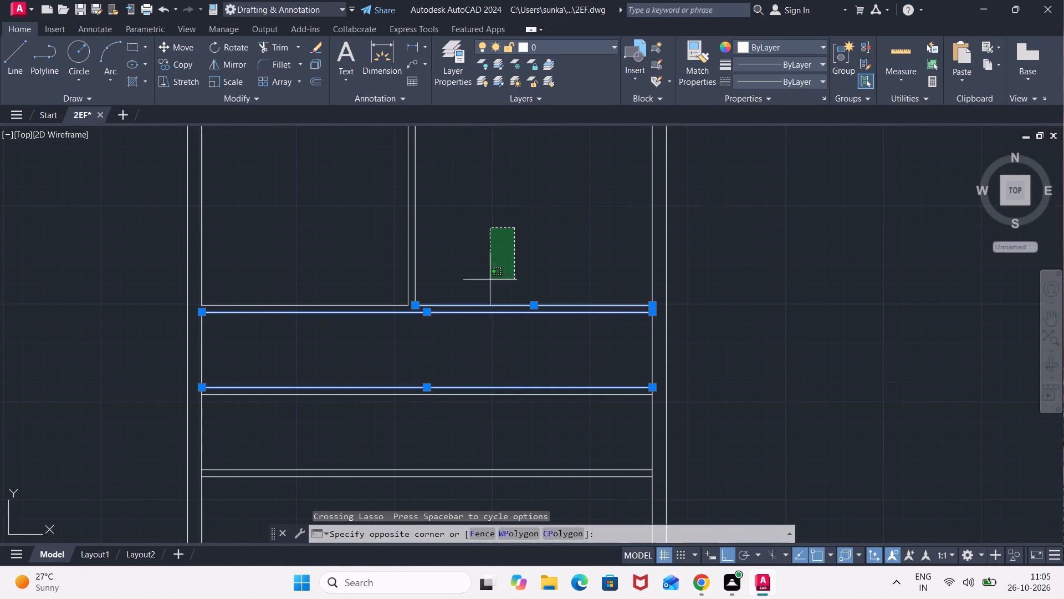
pyautogui.click(316, 495)
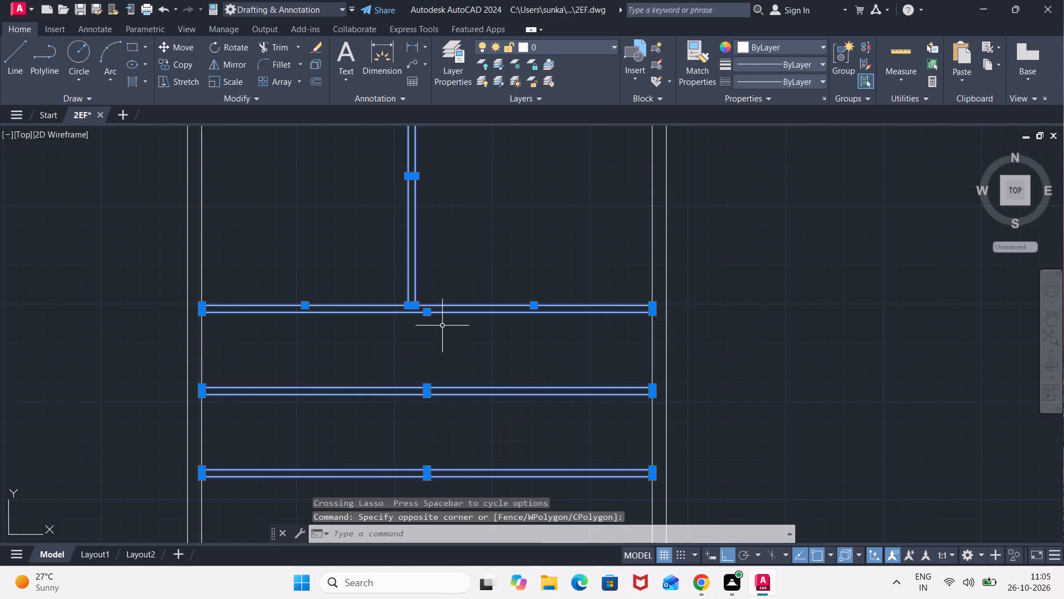
pyautogui.press('Delete')
# Offset the upper segment of the right inner wall line 13' to the left, into the plan.
pyautogui.press('o')
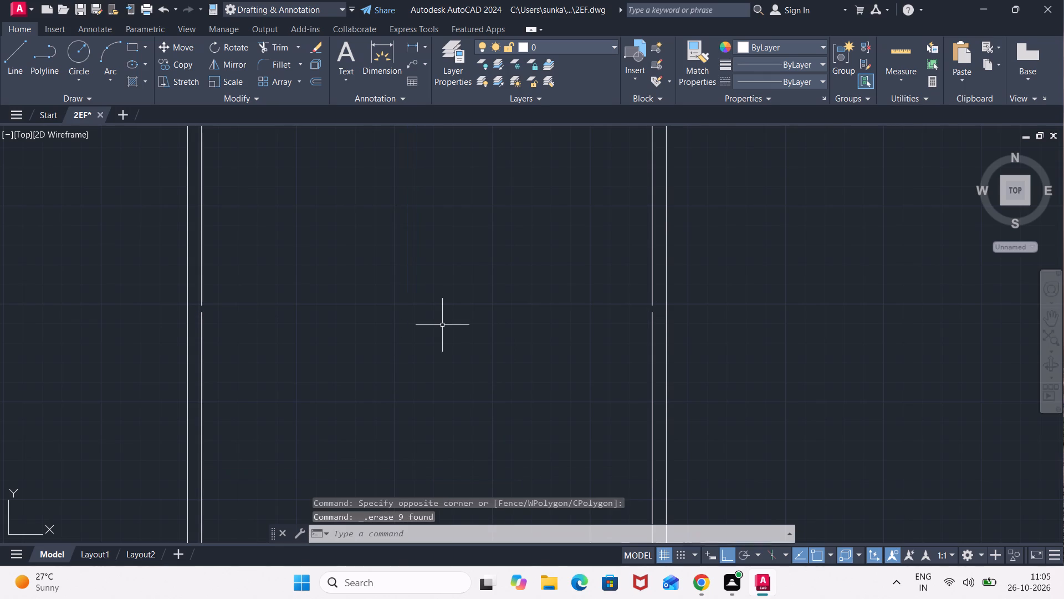
pyautogui.press('Return')
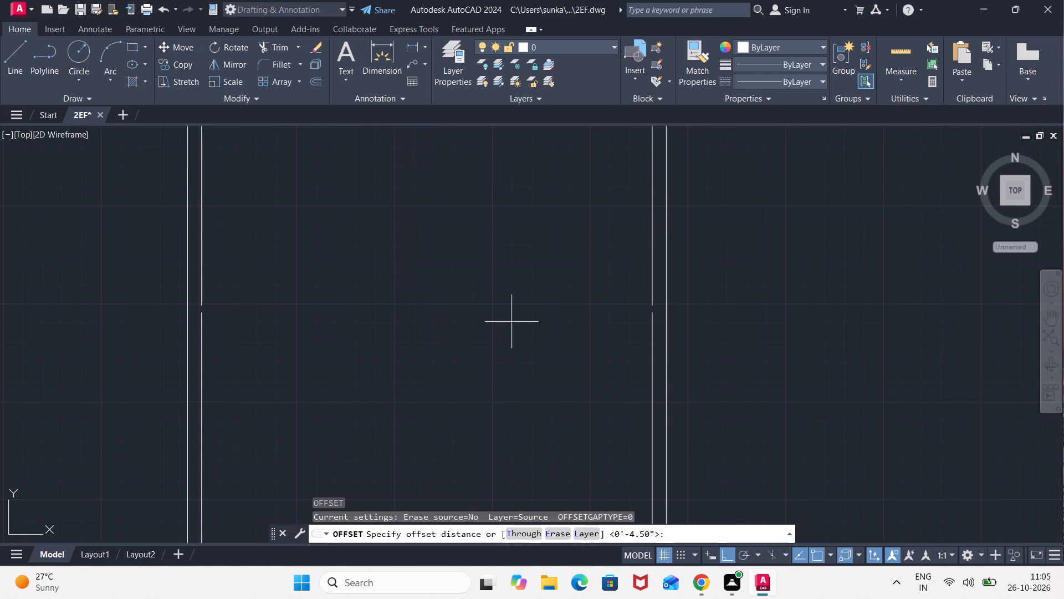
pyautogui.write("13'")
pyautogui.press('Return')
pyautogui.click(653, 248)
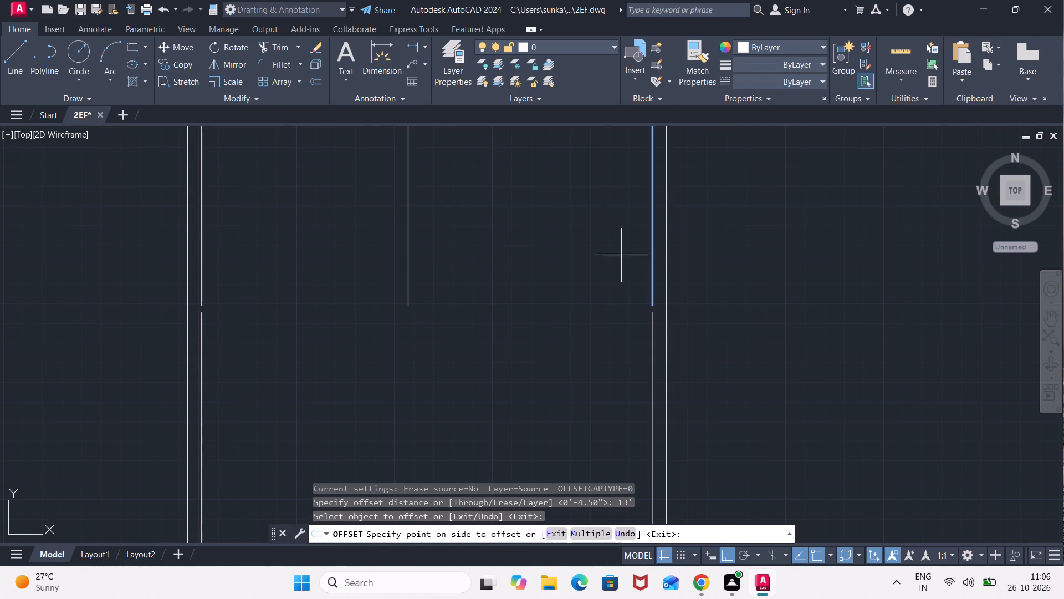
pyautogui.click(529, 290)
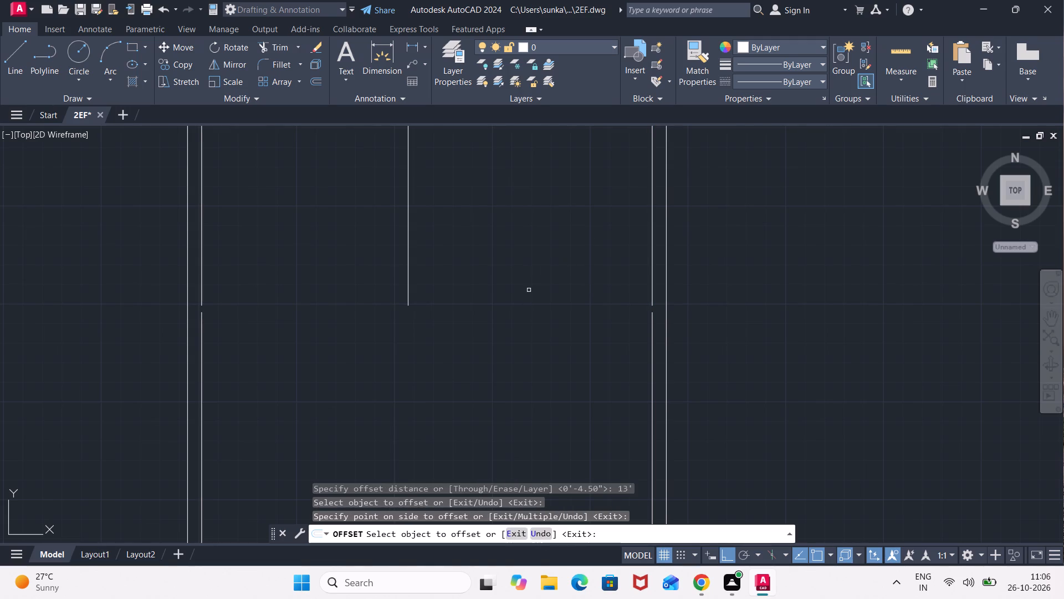
pyautogui.press('space')
# Offset the new vertical line 4.5" to its left and the same line 4.5" to its right.
pyautogui.press('space')
pyautogui.write('4.5"')
pyautogui.press('Return')
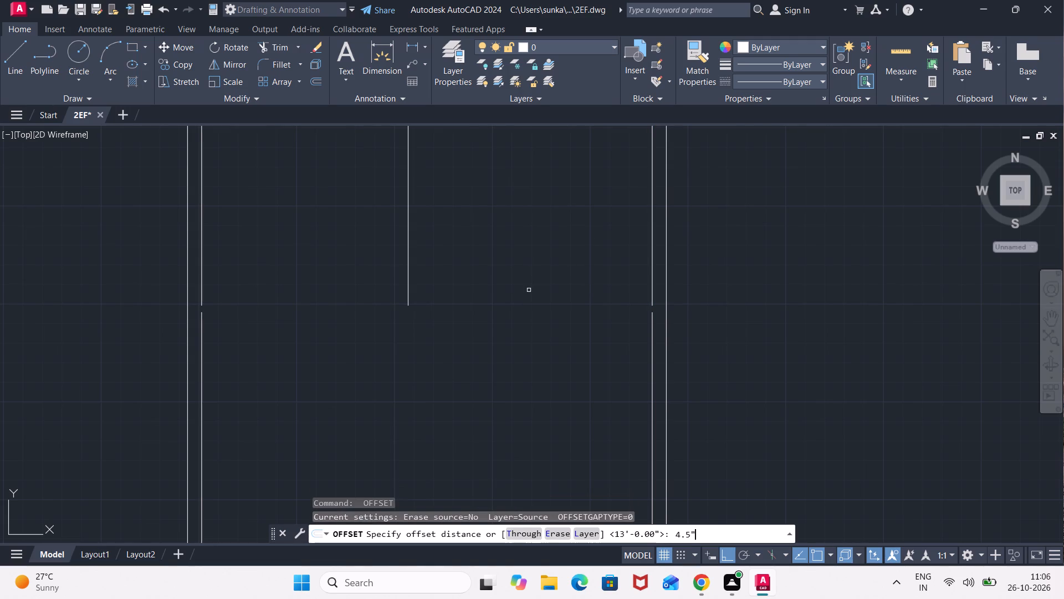
pyautogui.click(410, 257)
pyautogui.click(382, 260)
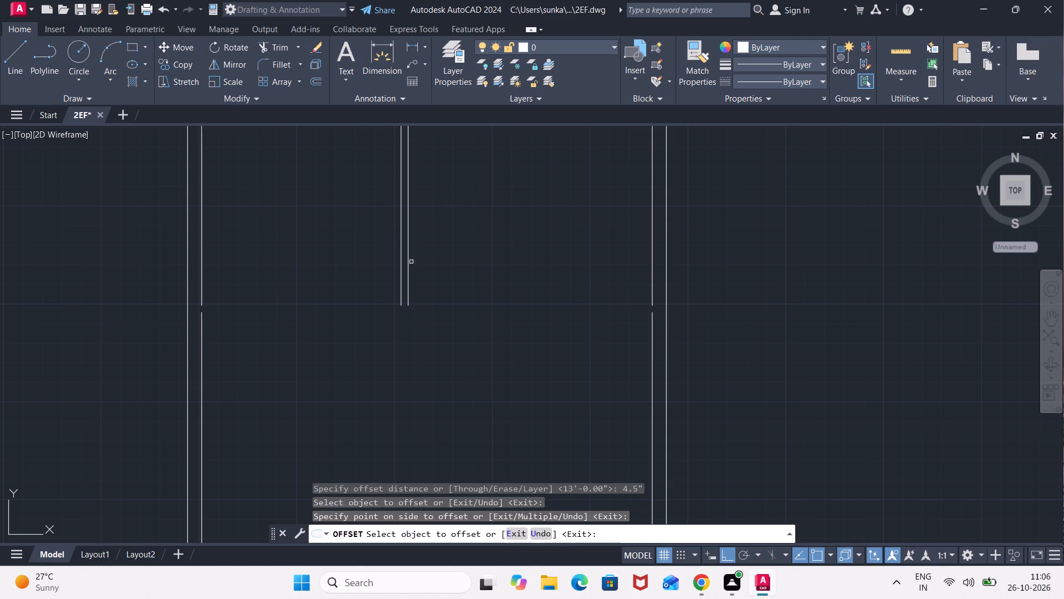
pyautogui.click(408, 266)
pyautogui.click(446, 263)
pyautogui.press('Escape')
# Erase the middle one of the three vertical lines, leaving a 9" internal wall.
pyautogui.scroll(-2, 430, 263)
pyautogui.moveTo(428, 237); pyautogui.dragTo(427, 278, button='middle')
pyautogui.scroll(2, 421, 250)
pyautogui.click(420, 169)
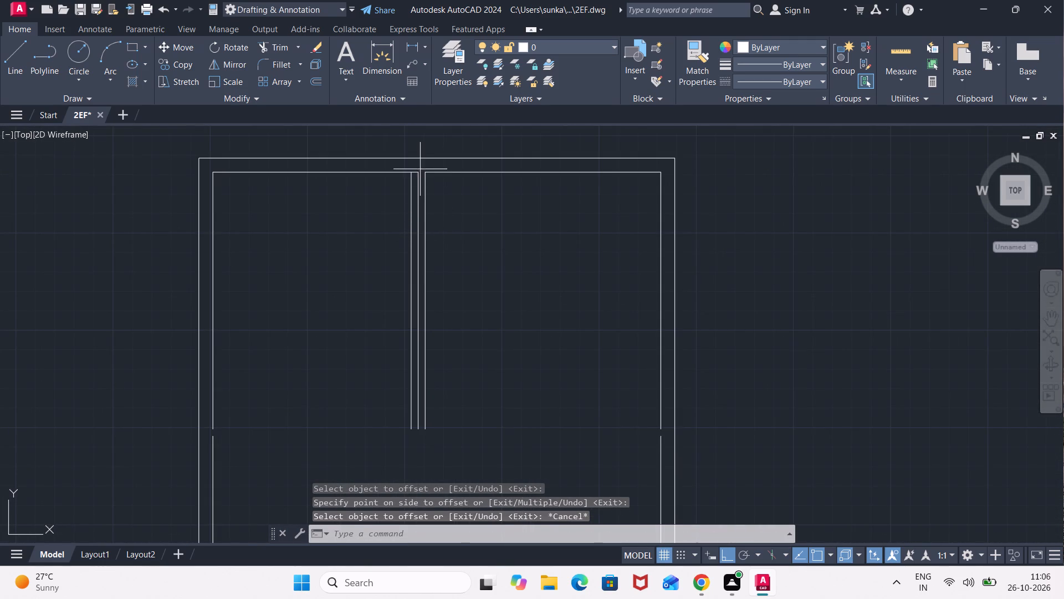
pyautogui.click(418, 186)
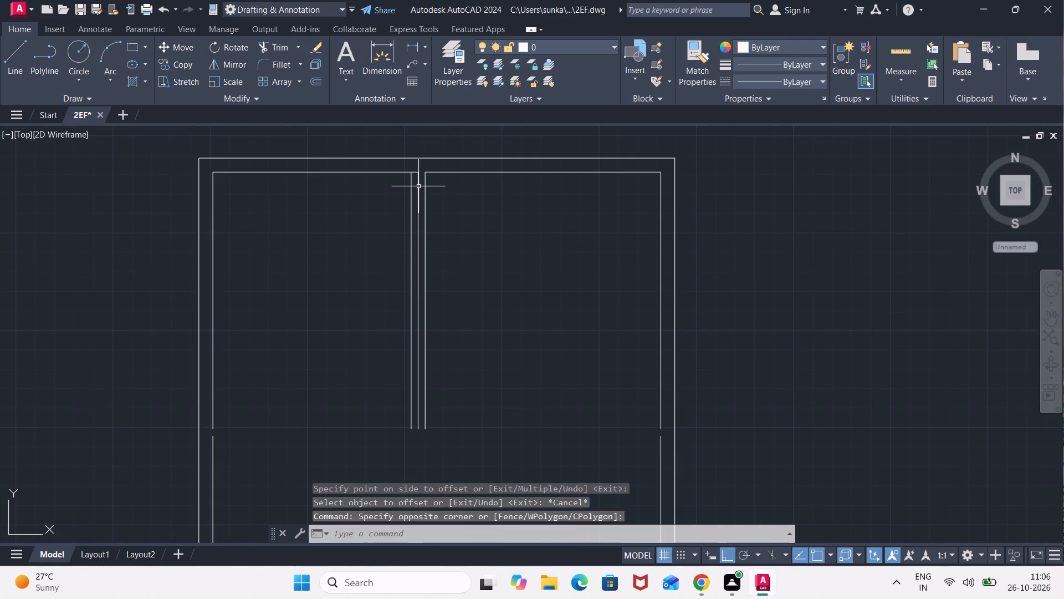
pyautogui.click(418, 185)
pyautogui.press('Delete')
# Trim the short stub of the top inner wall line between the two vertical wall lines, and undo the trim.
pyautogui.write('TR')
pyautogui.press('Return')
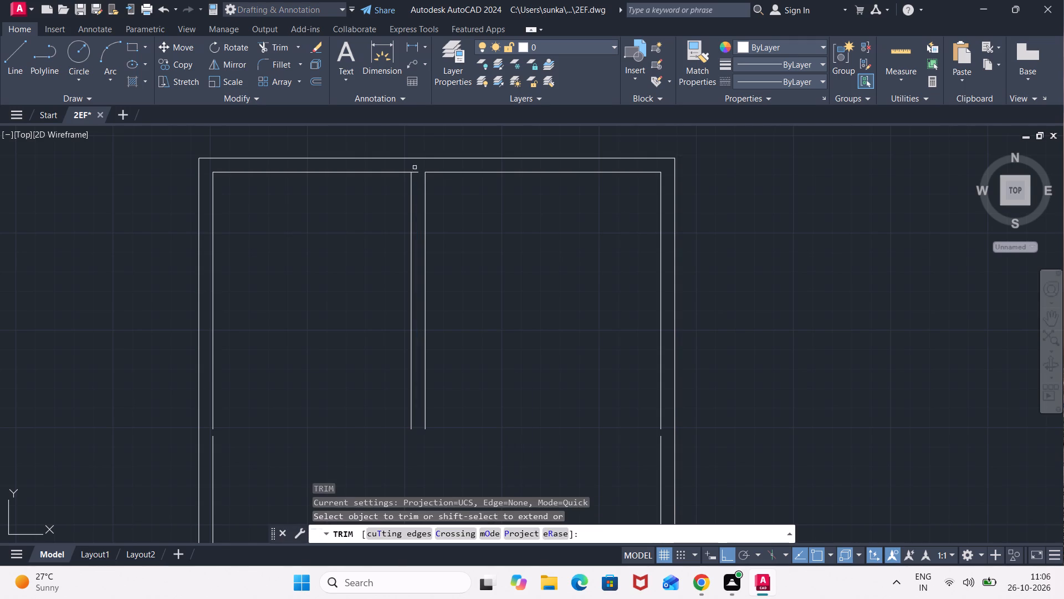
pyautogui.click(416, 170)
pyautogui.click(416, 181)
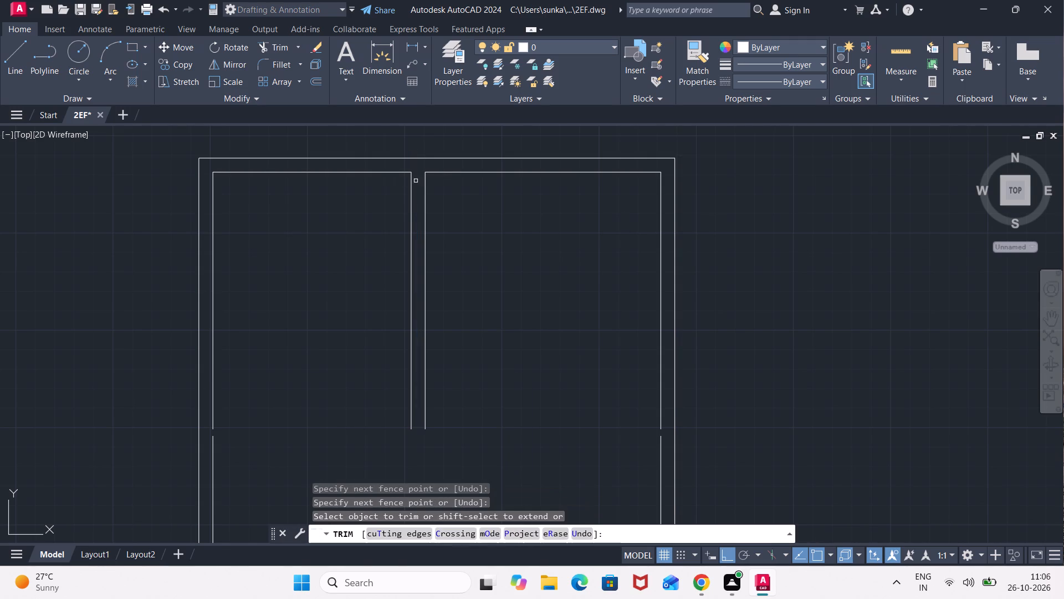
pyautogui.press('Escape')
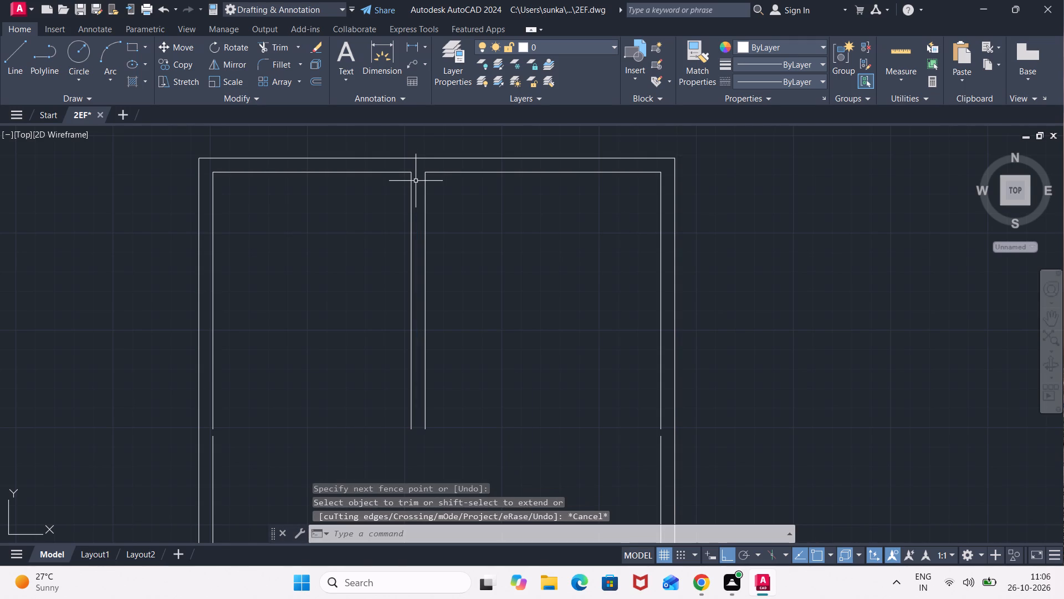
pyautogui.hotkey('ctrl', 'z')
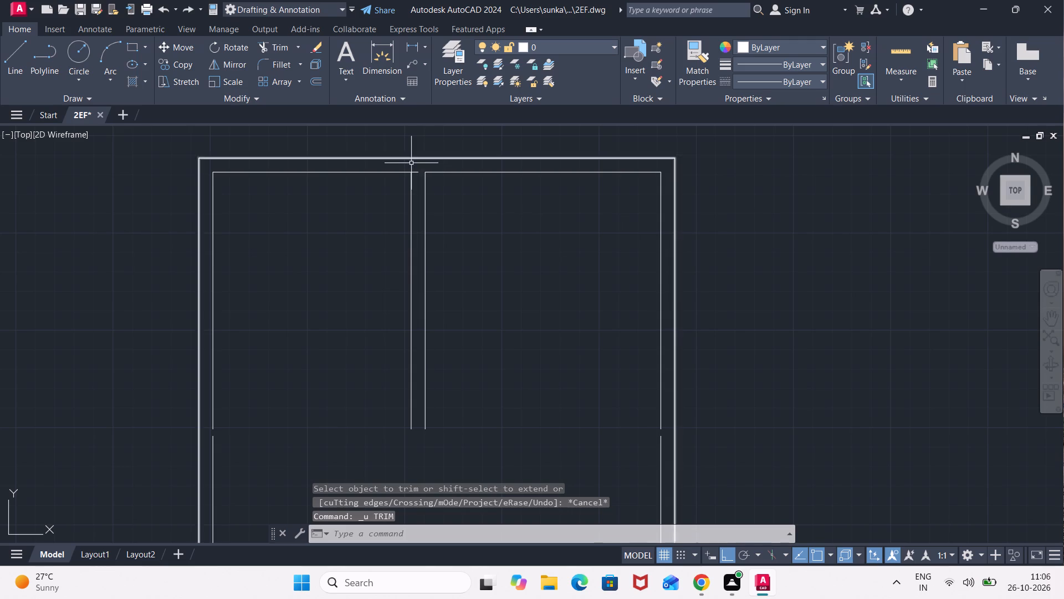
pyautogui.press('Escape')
# Stretch the free end of the left top inner wall line to meet the right top inner wall line.
pyautogui.click(417, 172)
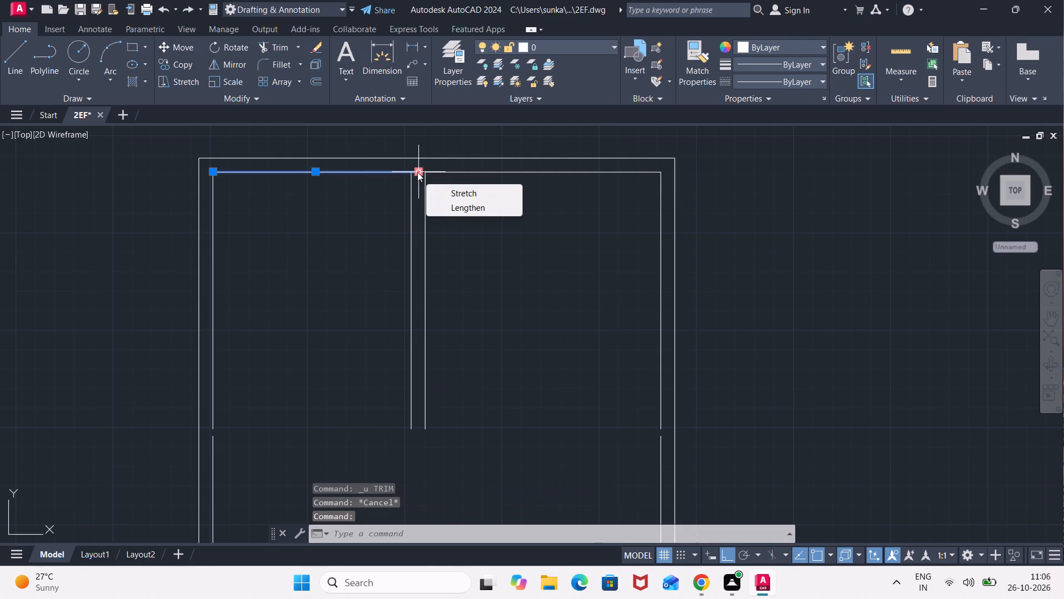
pyautogui.click(419, 173)
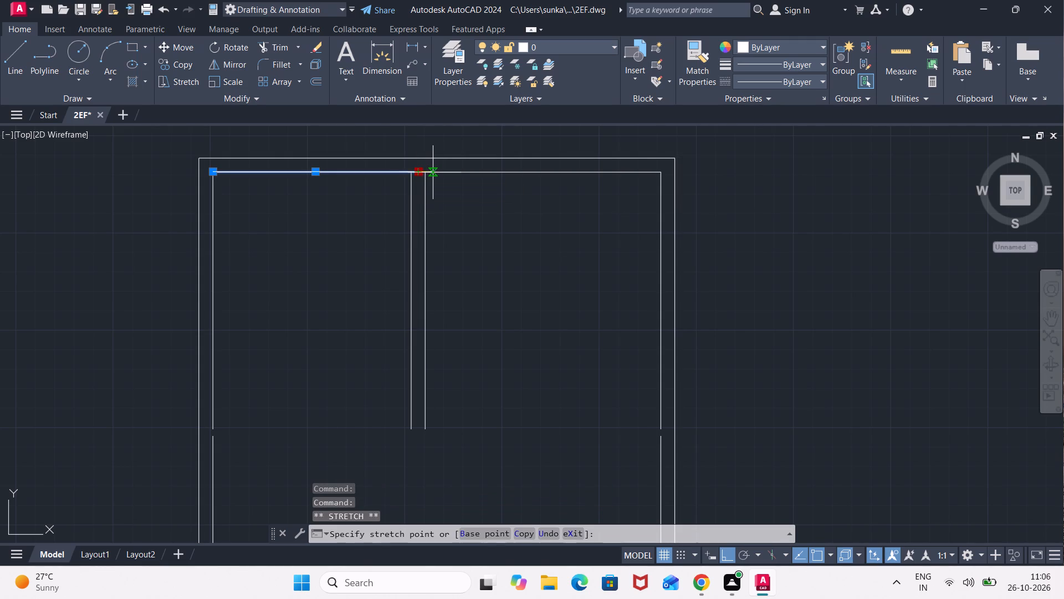
pyautogui.click(426, 171)
pyautogui.press('Escape')
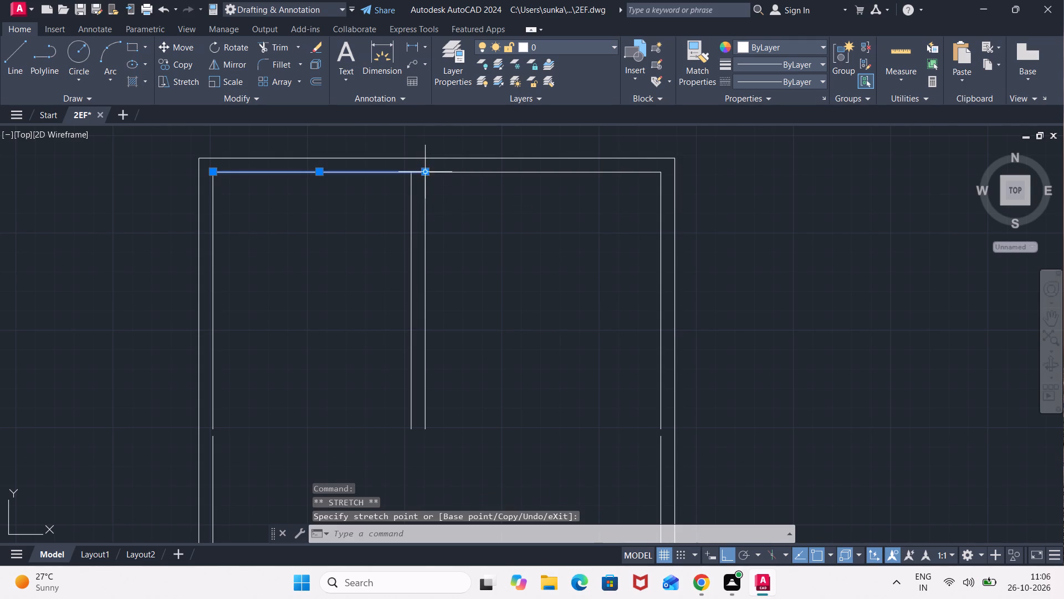
pyautogui.press('Escape')
pyautogui.press('Escape')
# Set the offset distance to 13'9" with the right top inner wall line as a trial source.
pyautogui.press('o')
pyautogui.press('Return')
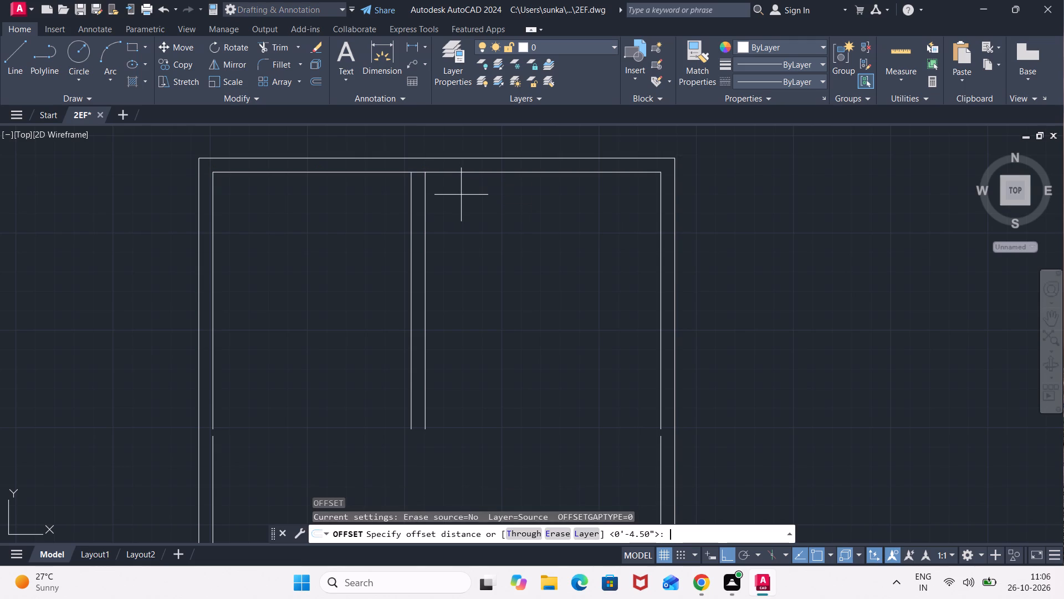
pyautogui.write("13'99")
pyautogui.press('BackSpace')
pyautogui.hotkey('shift', '"')
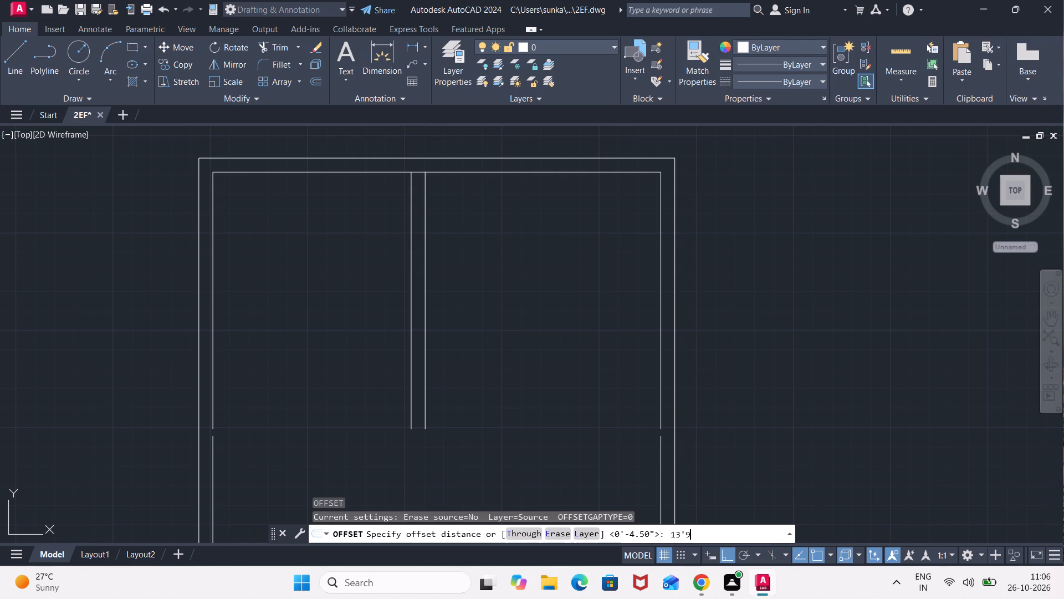
pyautogui.press('Return')
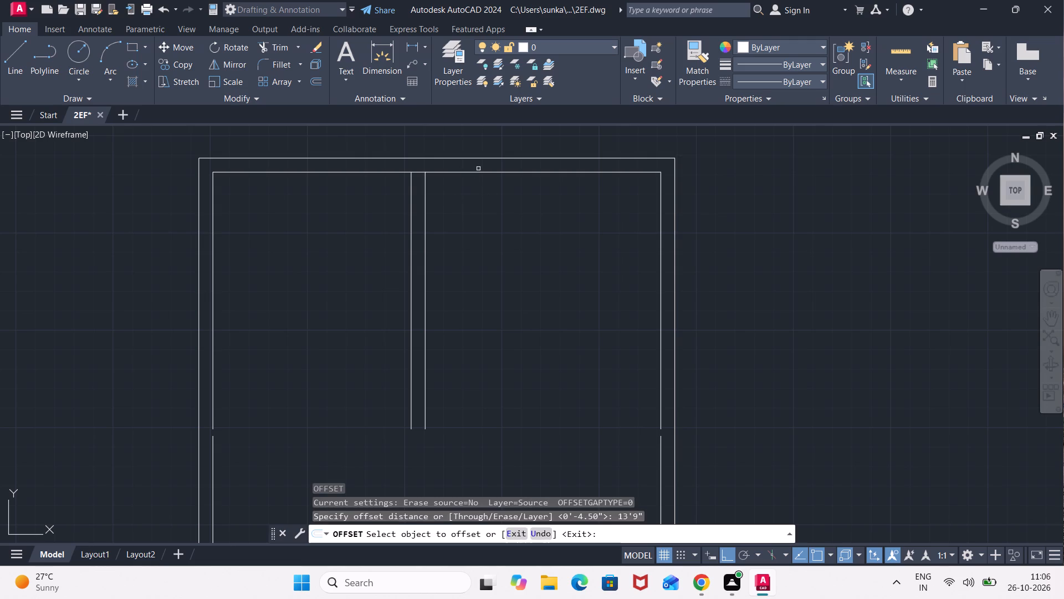
pyautogui.click(480, 172)
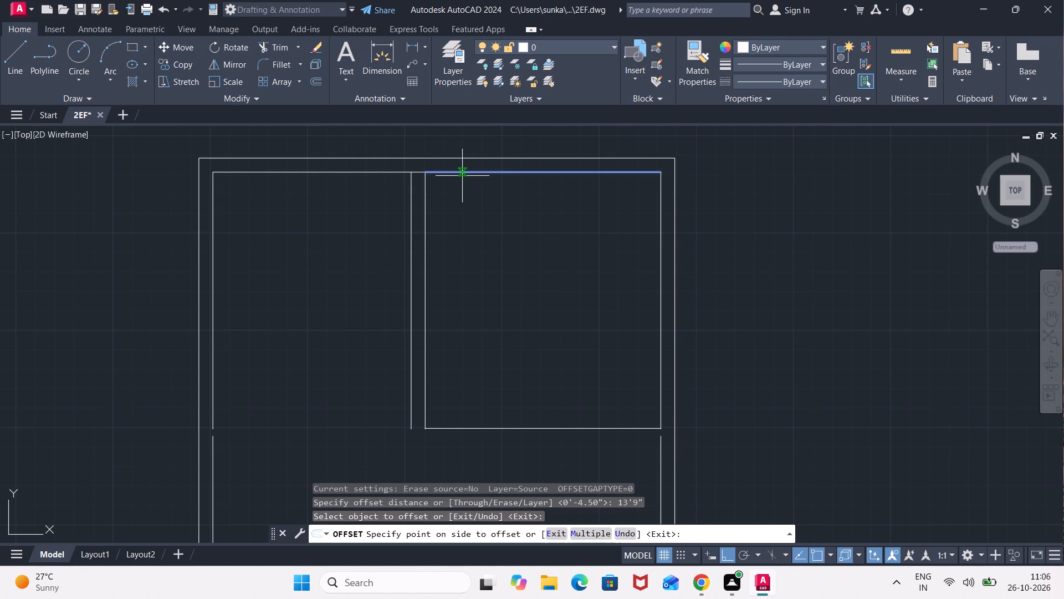
pyautogui.press('Escape')
# Join the two top inner wall lines into a single line.
pyautogui.click(446, 166)
pyautogui.click(432, 194)
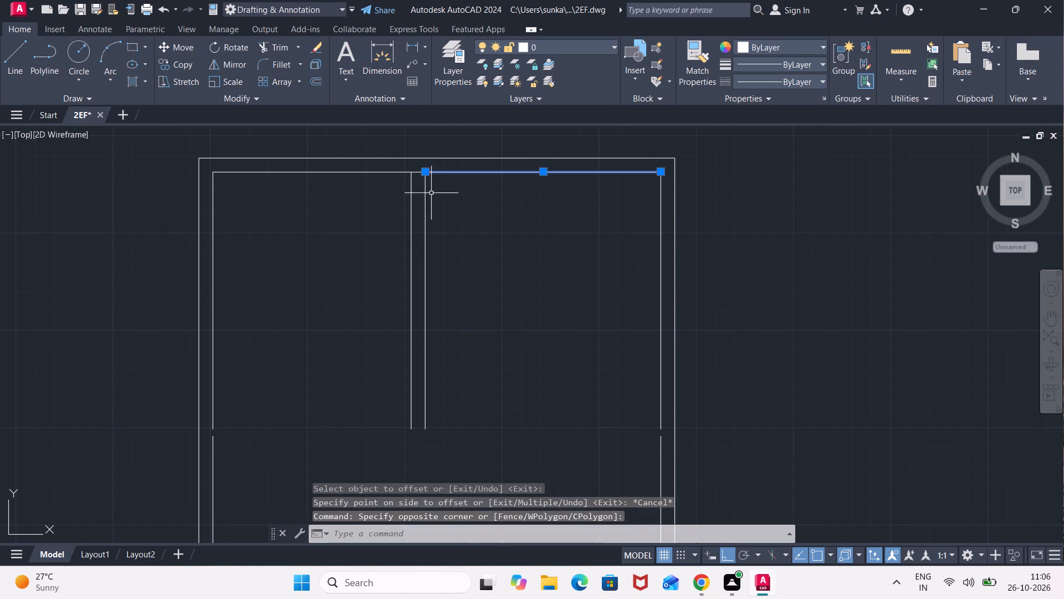
pyautogui.click(415, 173)
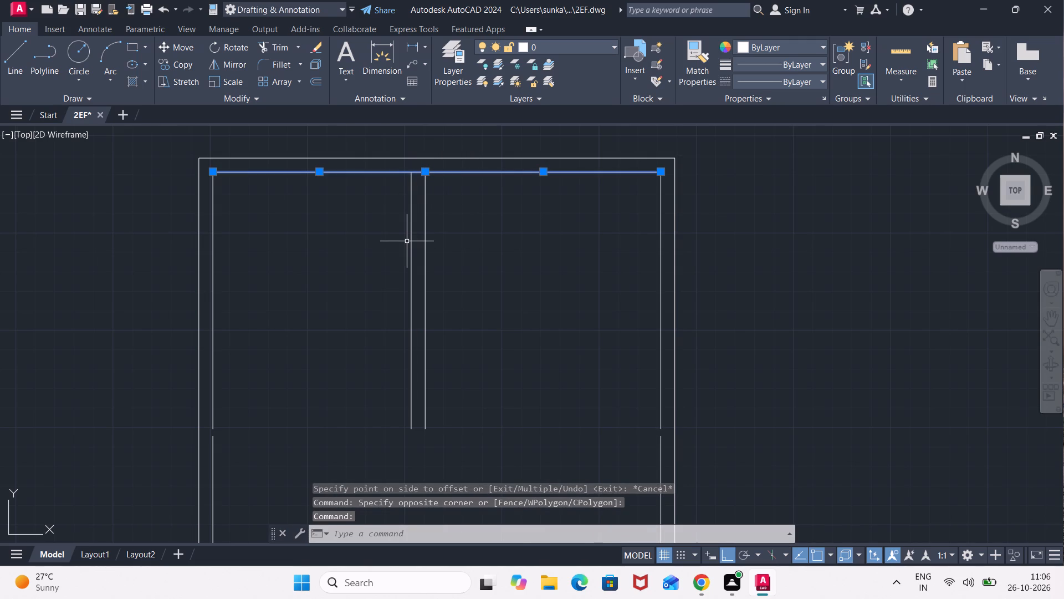
pyautogui.press('j')
pyautogui.press('Return')
# Offset the joined top inner wall line 13'9" downward, across the full inner width of the plan.
pyautogui.press('o')
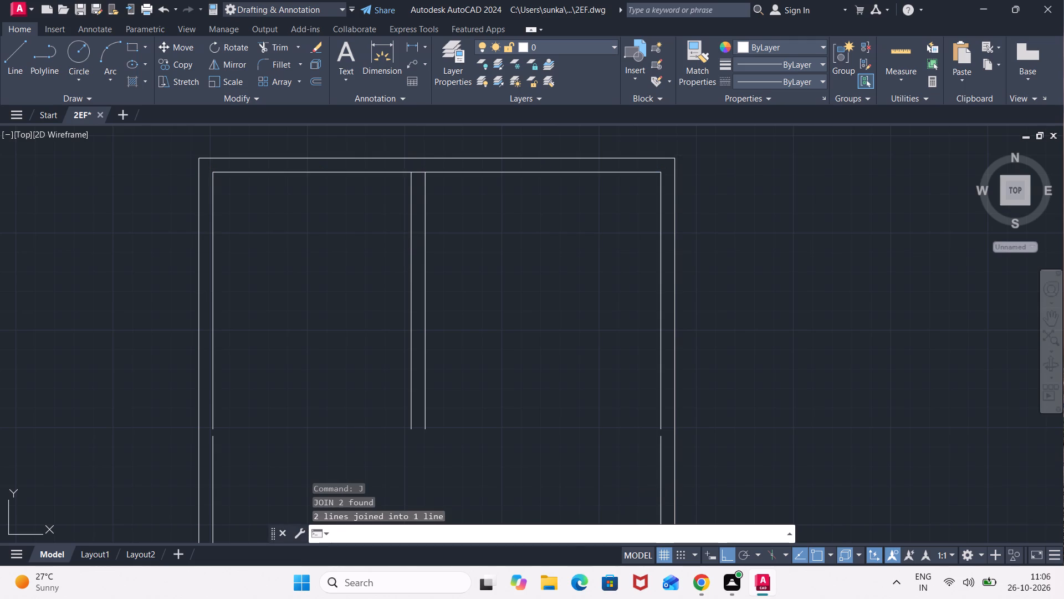
pyautogui.press('Return')
pyautogui.press('Return')
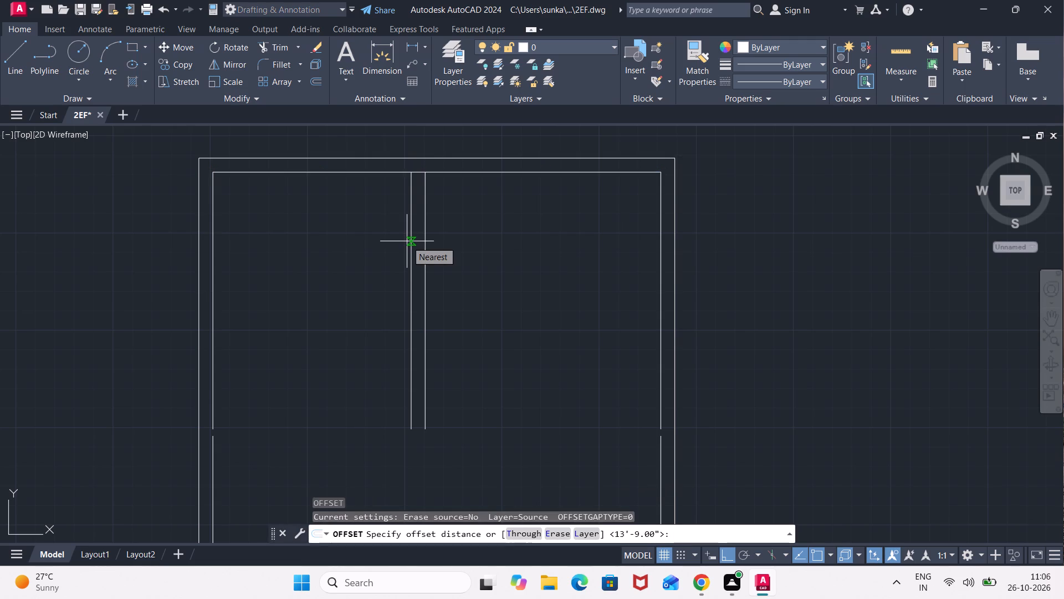
pyautogui.click(381, 171)
pyautogui.click(376, 308)
pyautogui.press('space')
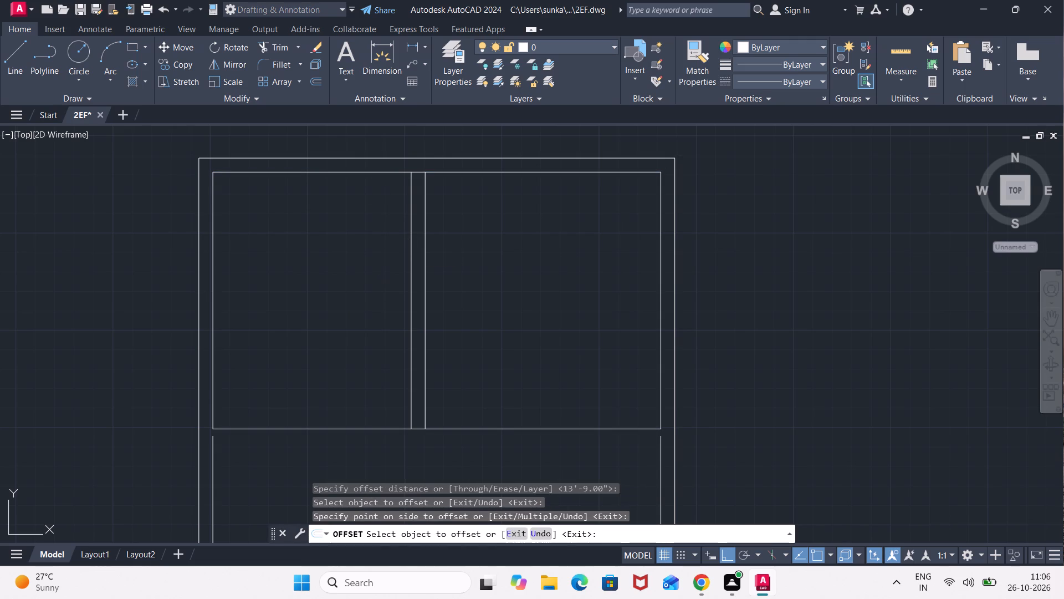
# Offset the new horizontal line 9" downward to form a 9" horizontal internal wall.
pyautogui.press('space')
pyautogui.write('9"')
pyautogui.press('Return')
pyautogui.moveTo(371, 321); pyautogui.dragTo(344, 192, button='middle')
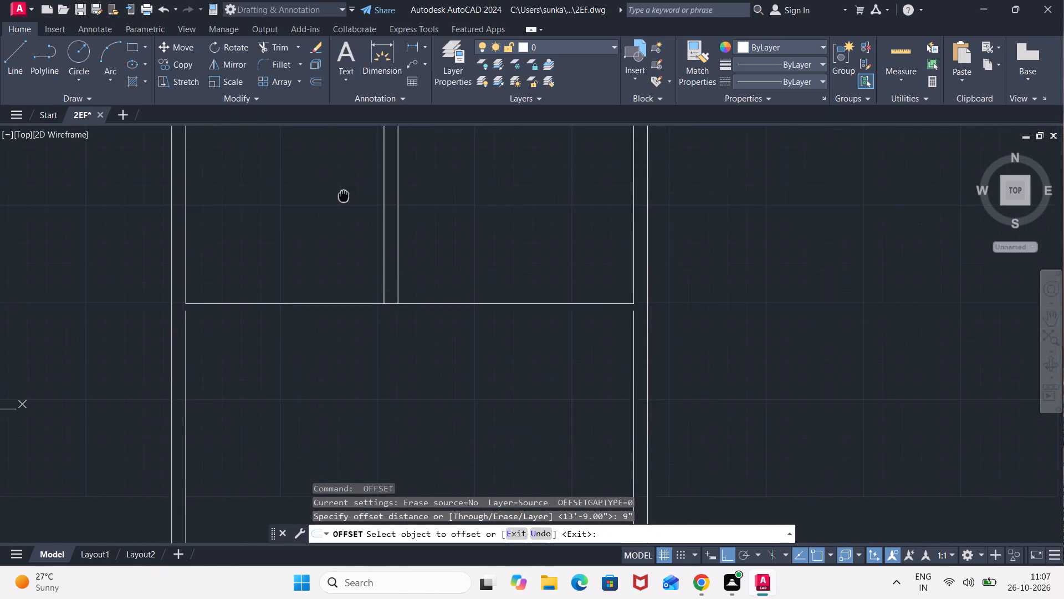
pyautogui.moveTo(344, 192); pyautogui.dragTo(343, 189, button='middle')
pyautogui.click(359, 298)
pyautogui.click(364, 352)
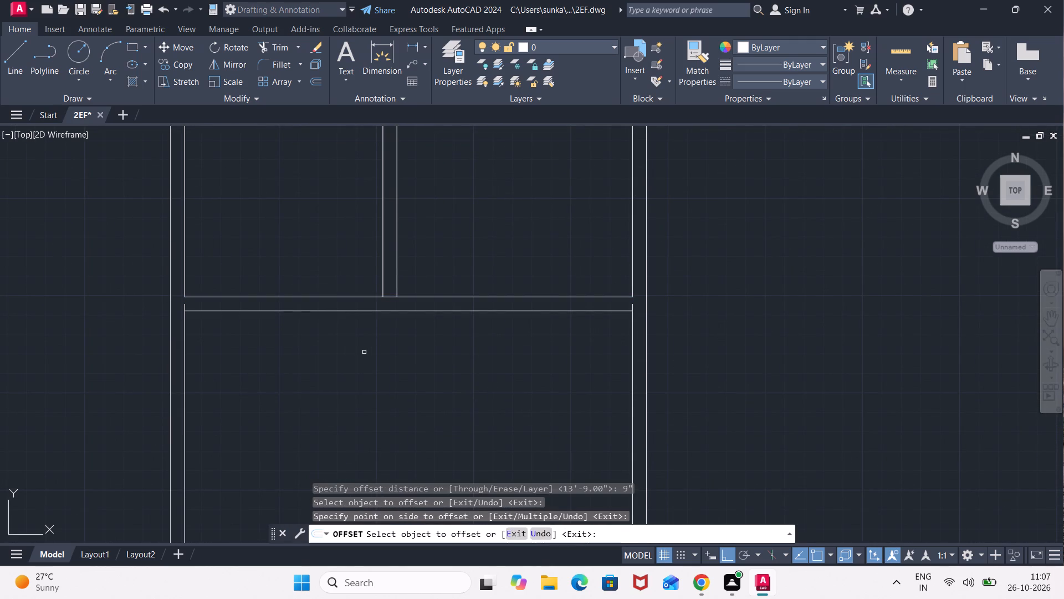
pyautogui.press('space')
# Offset the lower line of the 9" horizontal internal wall 4' downward.
pyautogui.press('space')
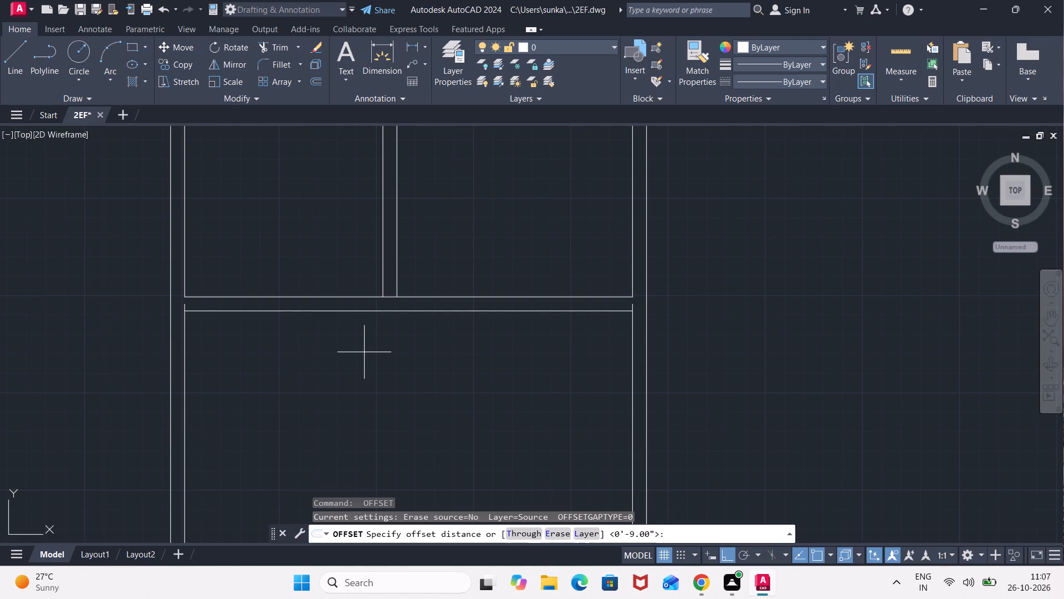
pyautogui.write("4'")
pyautogui.press('Return')
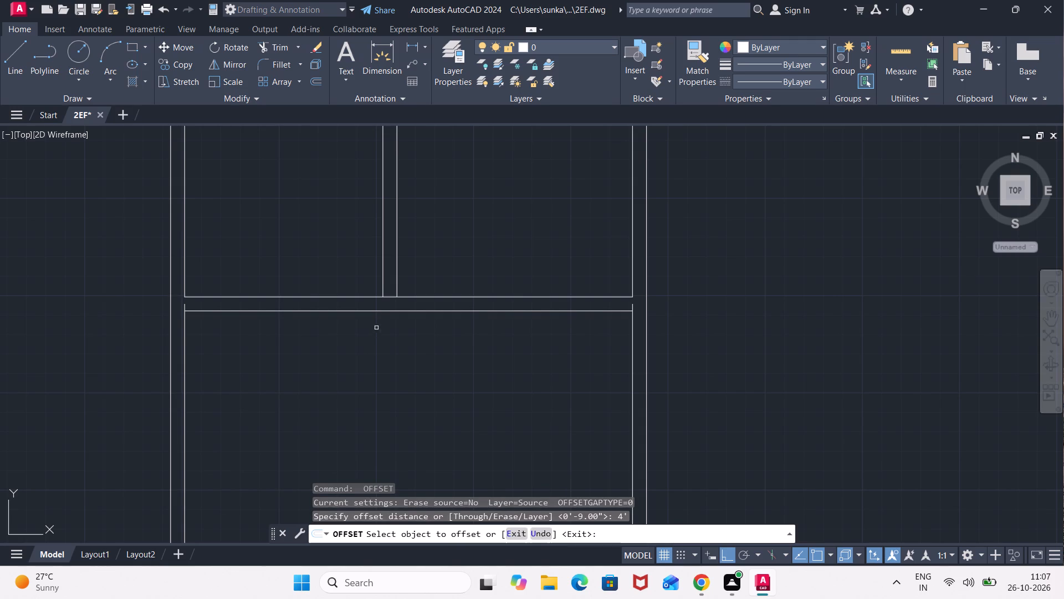
pyautogui.click(387, 312)
pyautogui.click(367, 408)
pyautogui.press('space')
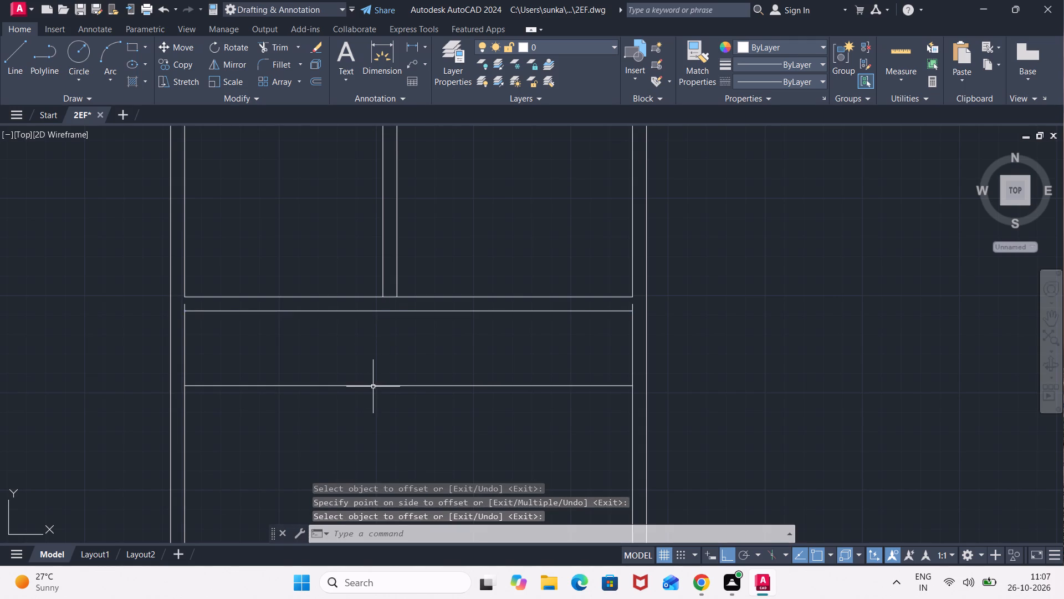
# Offset the new horizontal line 9" downward to form a second 9" horizontal internal wall.
pyautogui.press('space')
pyautogui.write('9"')
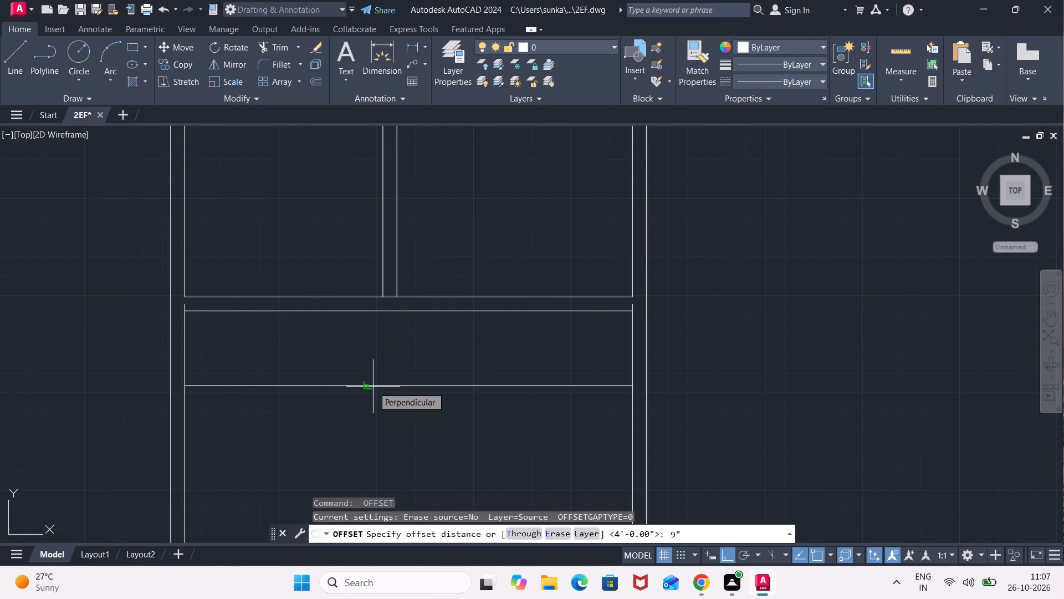
pyautogui.press('Return')
pyautogui.click(373, 386)
pyautogui.click(352, 458)
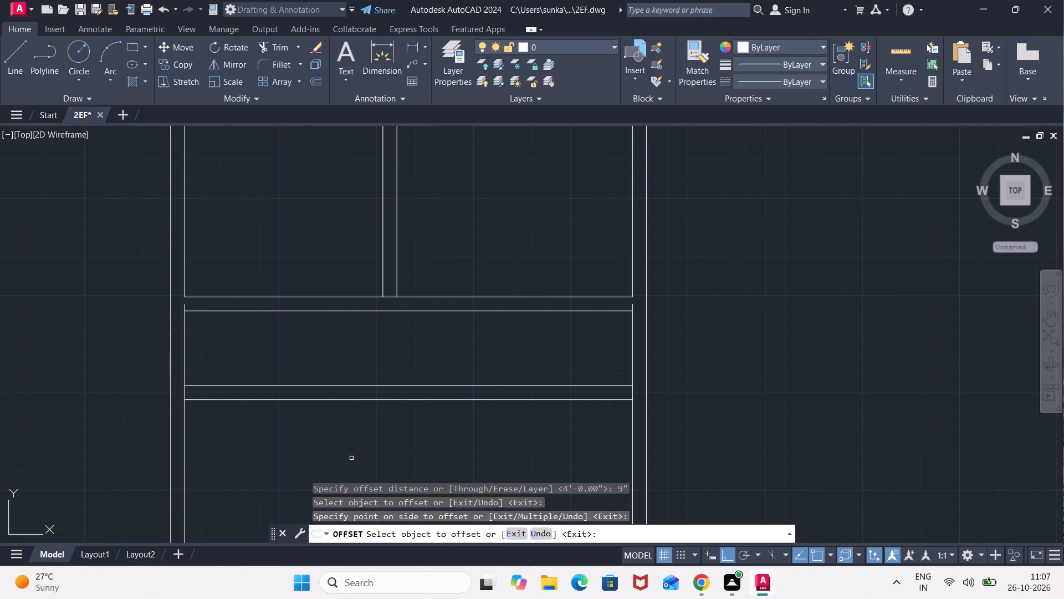
pyautogui.press('space')
# Offset the lower line of the second horizontal internal wall 4' downward.
pyautogui.press('space')
pyautogui.press('4')
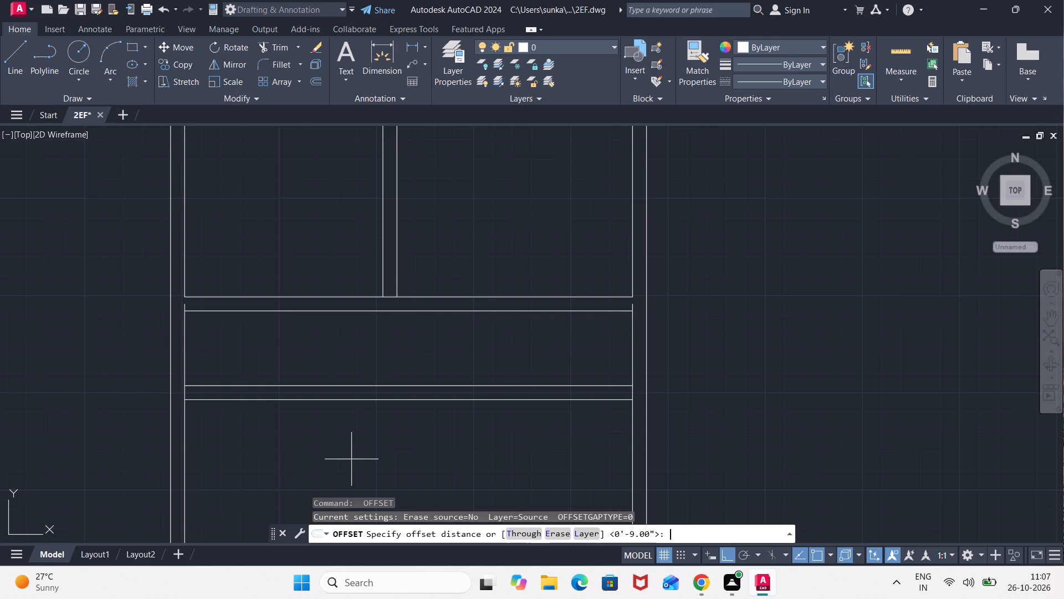
pyautogui.press("'")
pyautogui.press('Return')
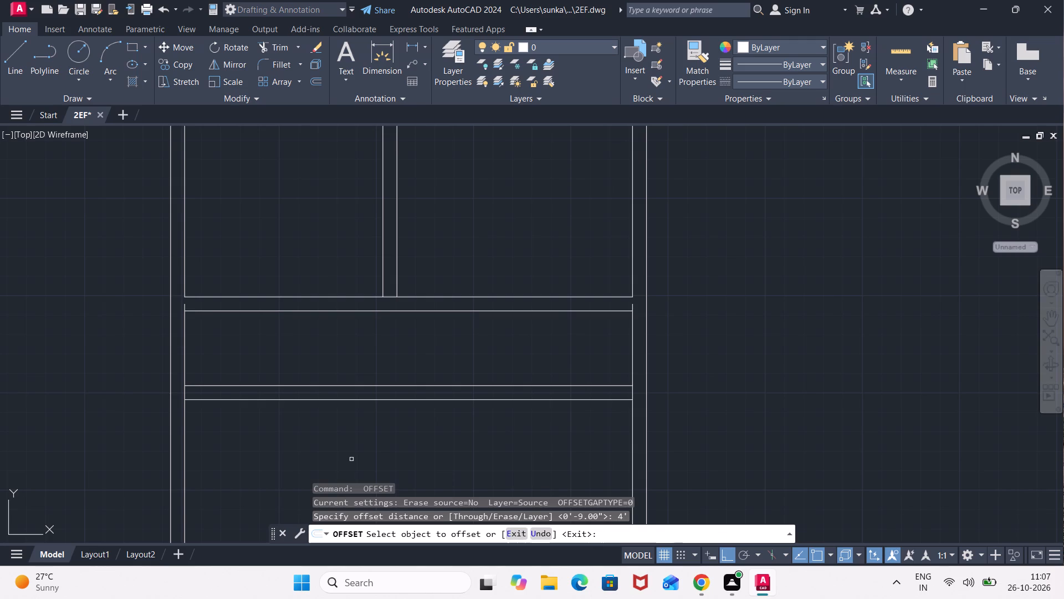
pyautogui.scroll(-1, 396, 426)
pyautogui.moveTo(403, 421); pyautogui.dragTo(370, 272, button='middle')
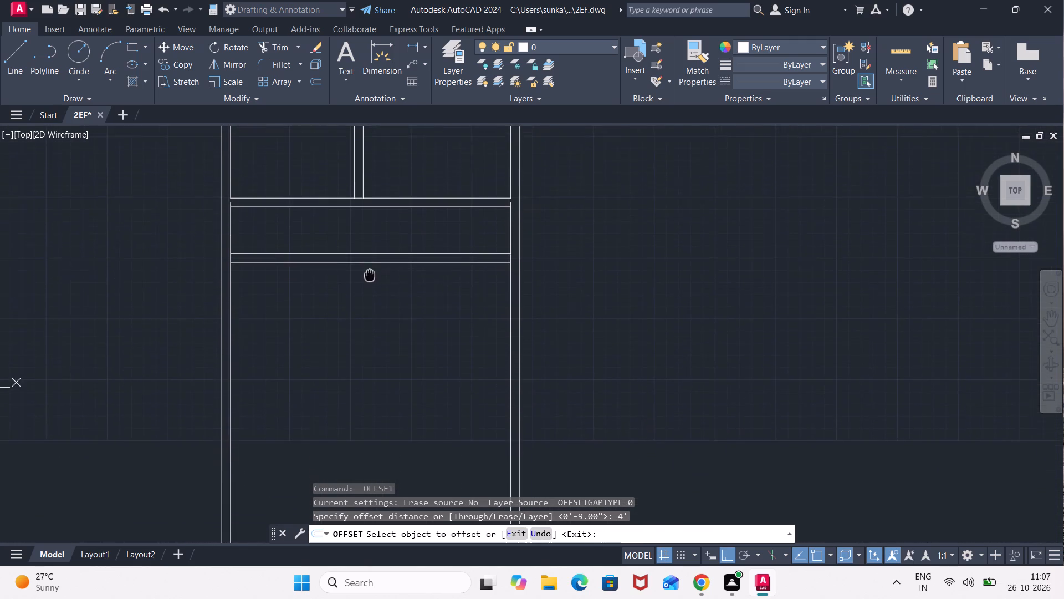
pyautogui.moveTo(370, 272); pyautogui.dragTo(371, 255, button='middle')
pyautogui.click(375, 246)
pyautogui.click(381, 242)
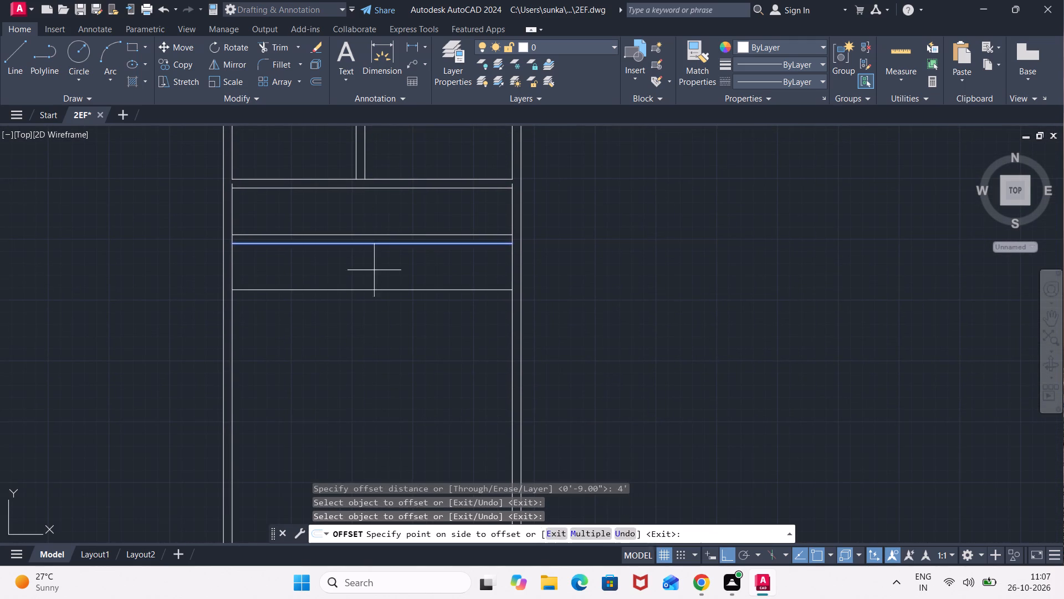
pyautogui.click(355, 330)
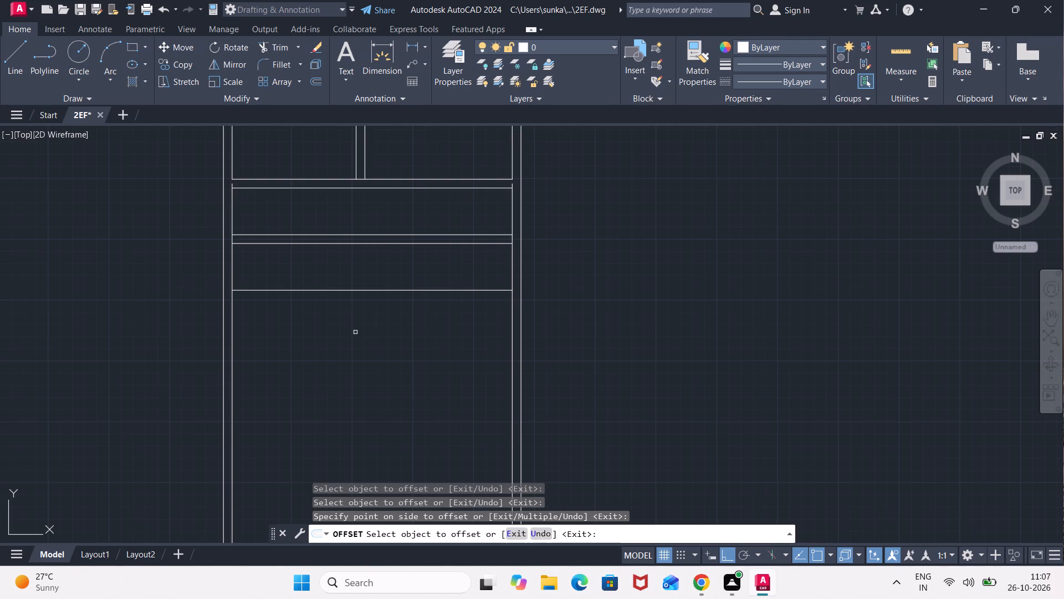
pyautogui.scroll(-3, 355, 332)
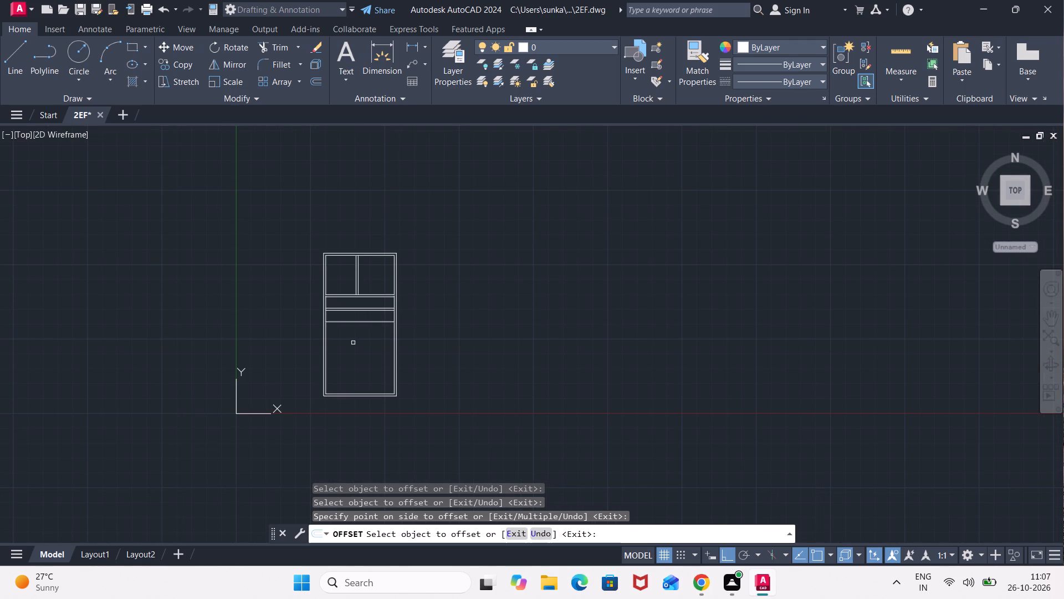
pyautogui.scroll(4, 352, 328)
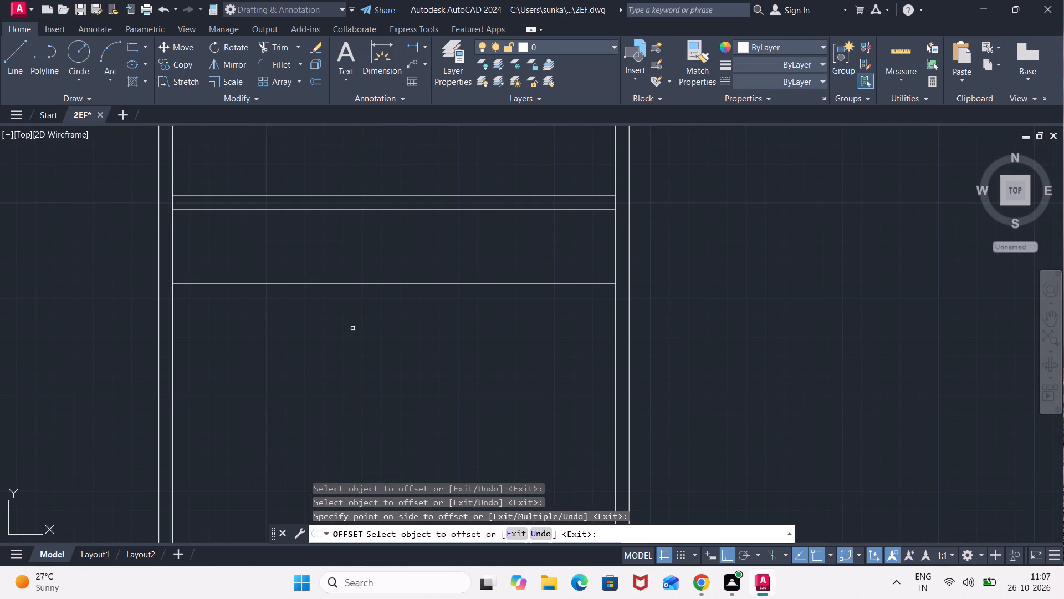
pyautogui.press('space')
# Offset the new horizontal line 9" downward to form a third 9" horizontal internal wall.
pyautogui.press('space')
pyautogui.write('9"')
pyautogui.press('Return')
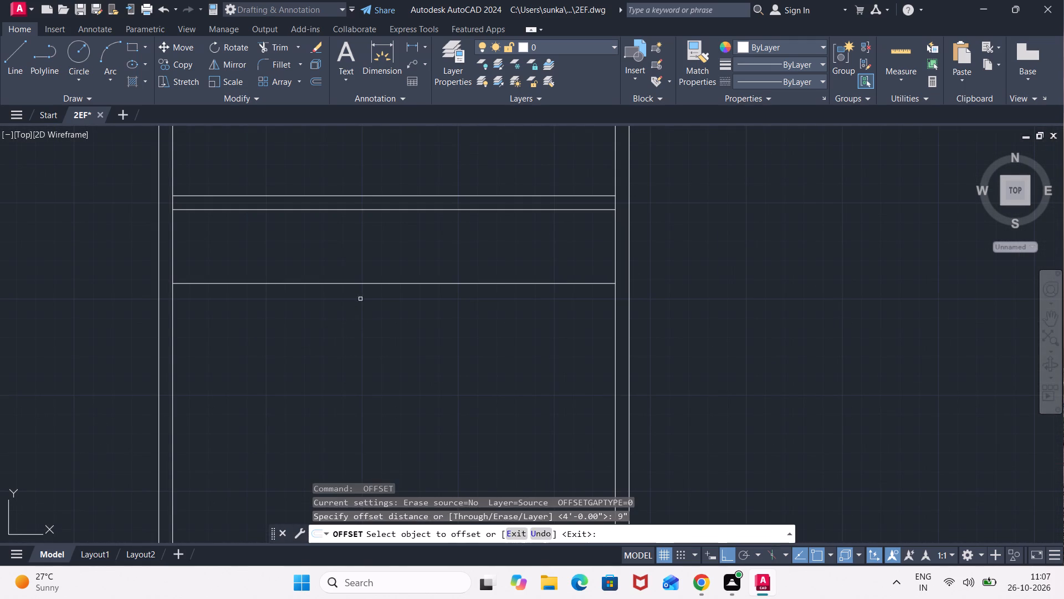
pyautogui.click(376, 283)
pyautogui.click(374, 371)
pyautogui.press('space')
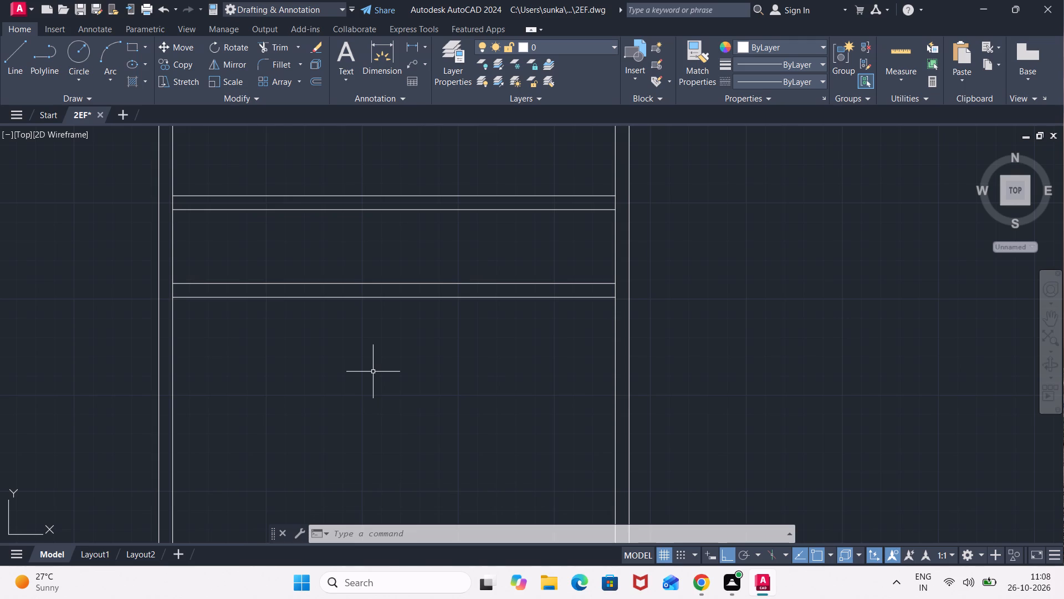
# Offset the bottom inner wall line 6'6" upward, across the inner width of the plan.
pyautogui.scroll(-2, 373, 372)
pyautogui.moveTo(357, 422); pyautogui.dragTo(295, 295, button='middle')
pyautogui.scroll(1, 293, 372)
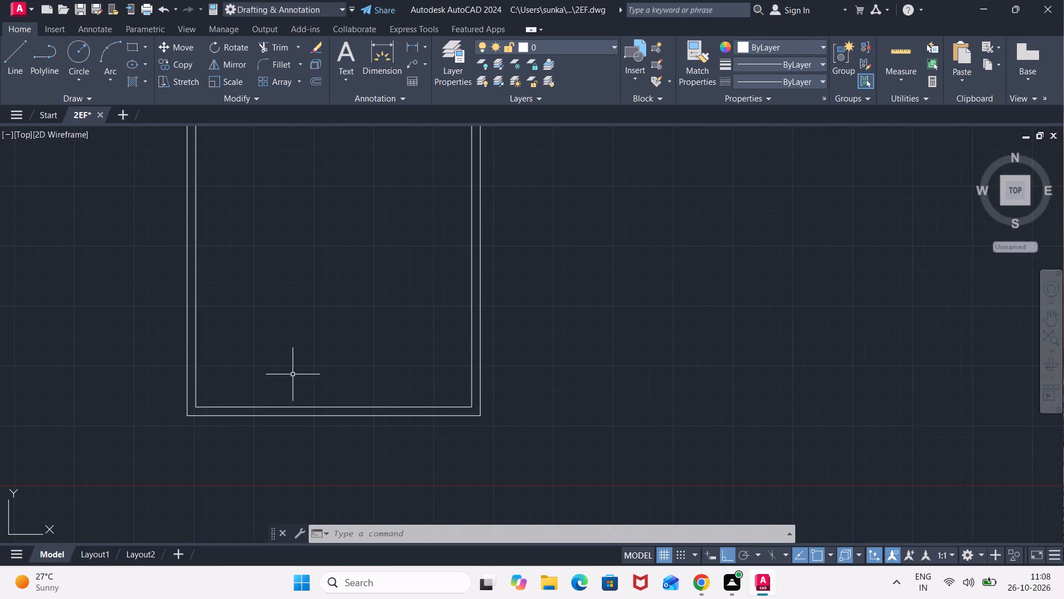
pyautogui.press('o')
pyautogui.press('Return')
pyautogui.write('6\'6"')
pyautogui.press('Return')
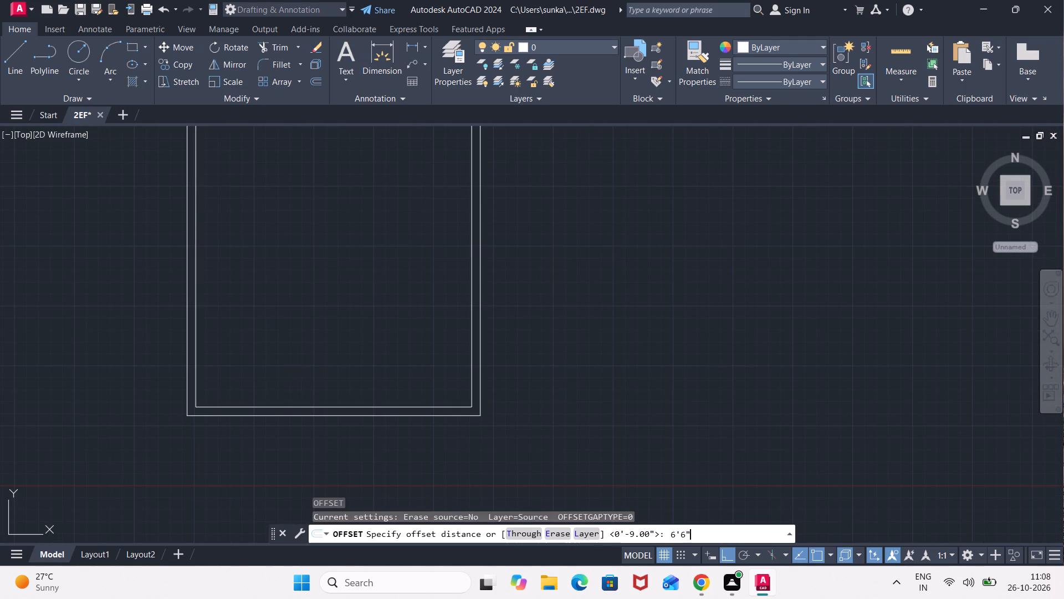
pyautogui.click(278, 405)
pyautogui.click(274, 408)
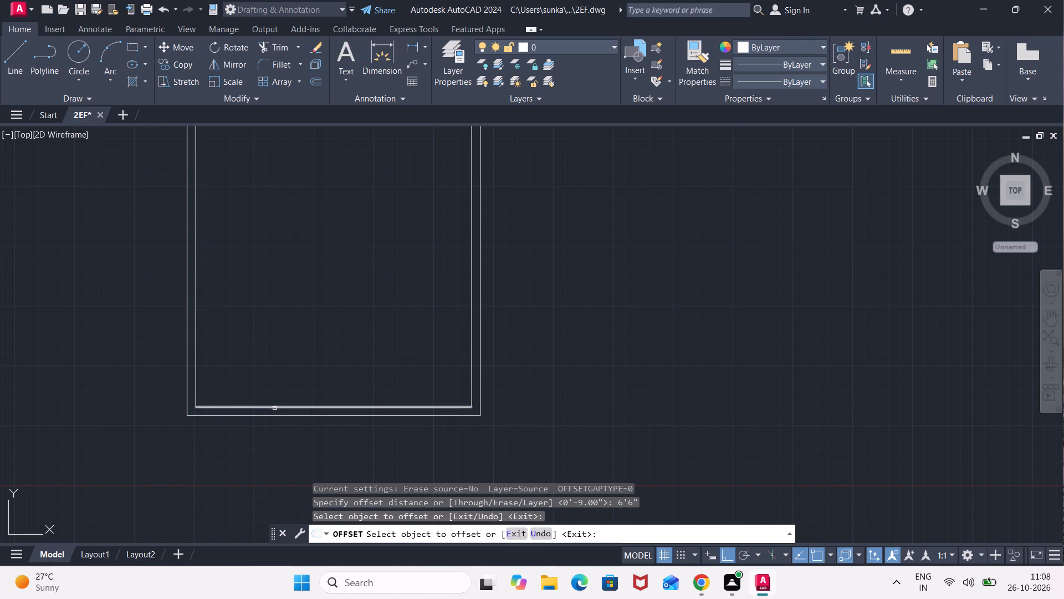
pyautogui.click(289, 338)
pyautogui.press('space')
# Offset the new line above the bottom wall 9" upward to form a 9" horizontal internal wall.
pyautogui.press('space')
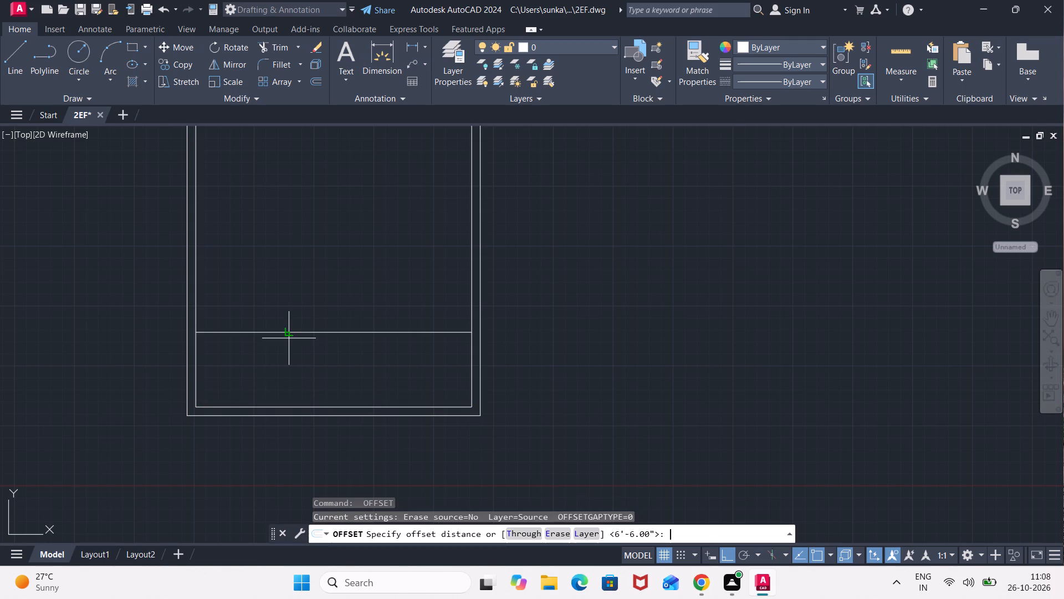
pyautogui.press('9')
pyautogui.hotkey('shift', '"')
pyautogui.press('Return')
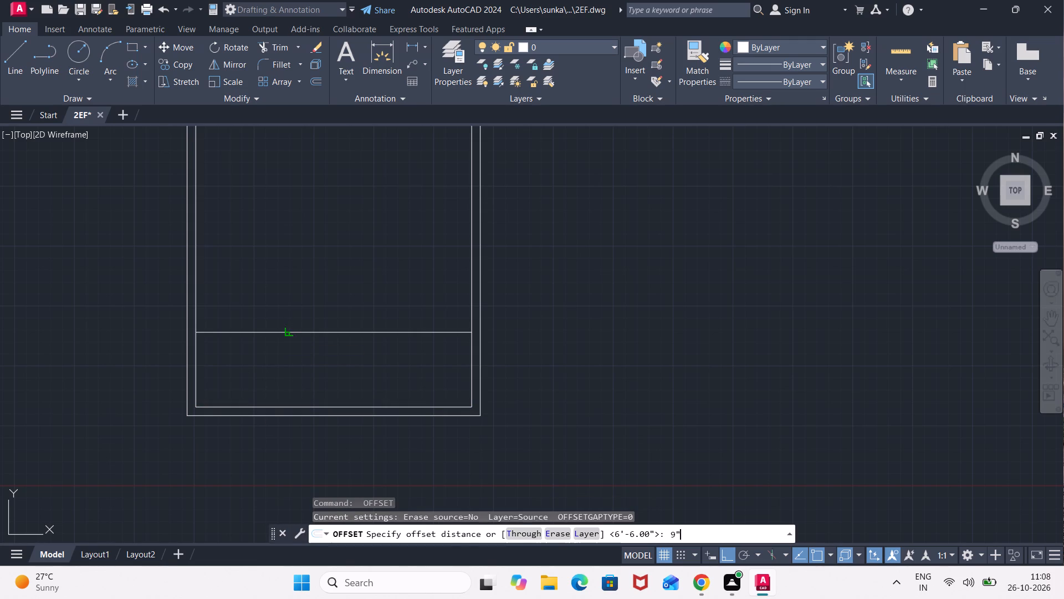
pyautogui.click(297, 333)
pyautogui.click(294, 301)
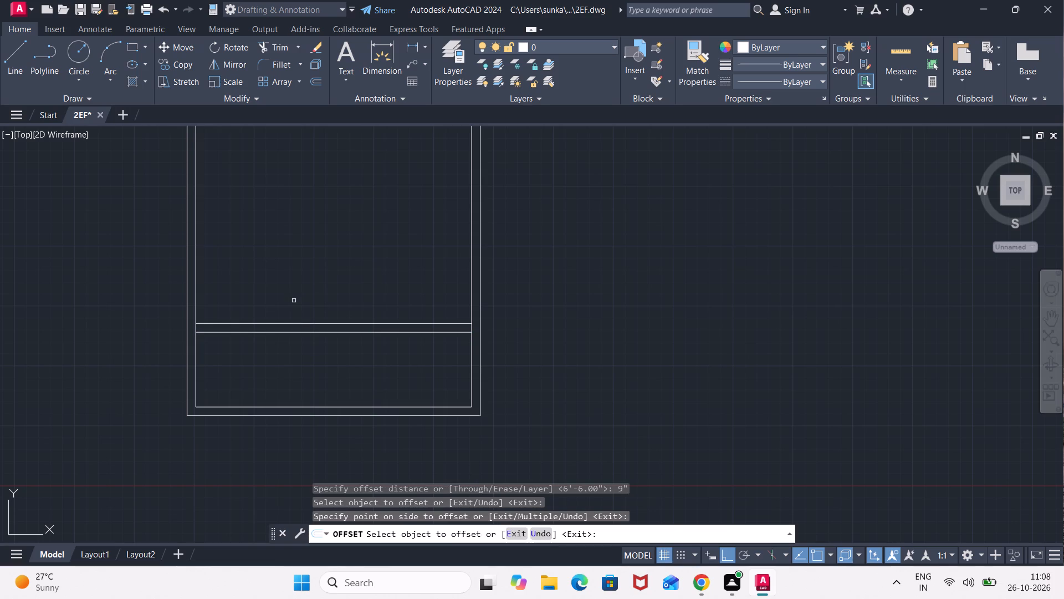
pyautogui.press('Escape')
# Trim the left inner wall line between the two lines of the lowest horizontal internal wall.
pyautogui.write('TR')
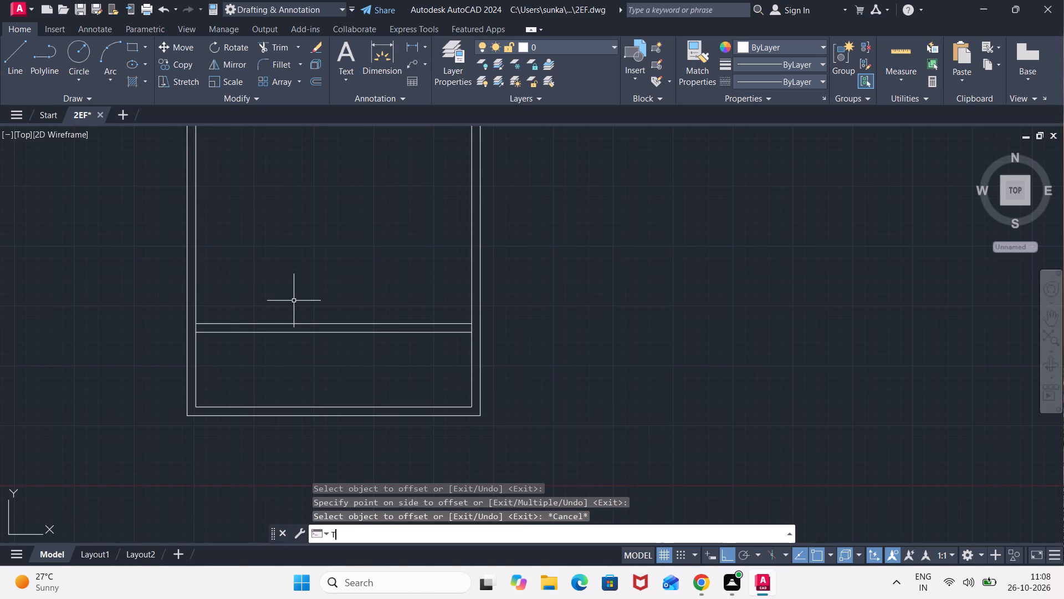
pyautogui.press('Return')
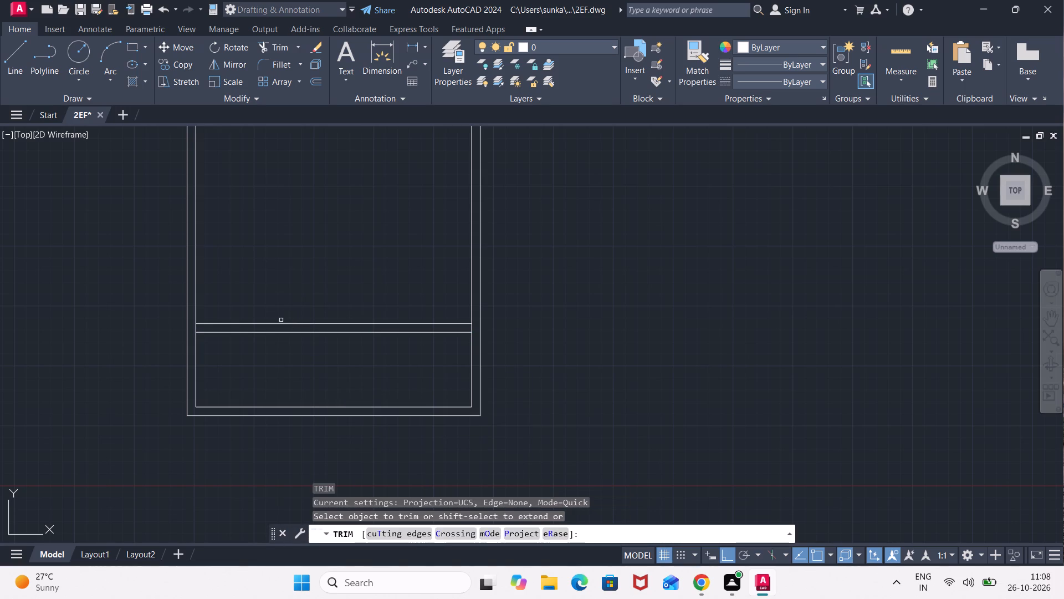
pyautogui.moveTo(249, 355); pyautogui.dragTo(323, 338, button='middle')
pyautogui.scroll(1, 318, 337)
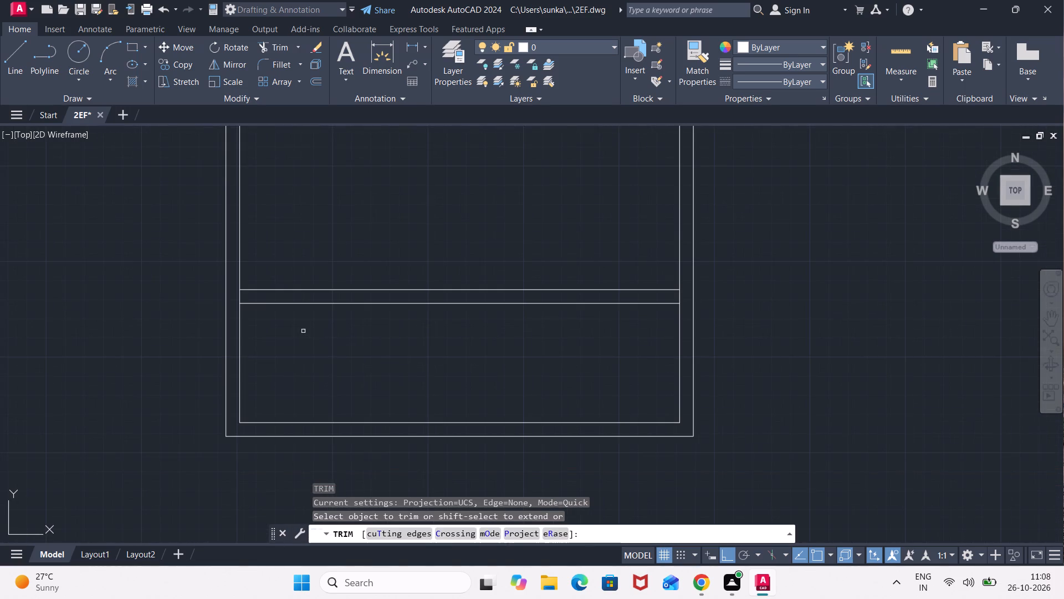
pyautogui.click(250, 296)
pyautogui.click(236, 298)
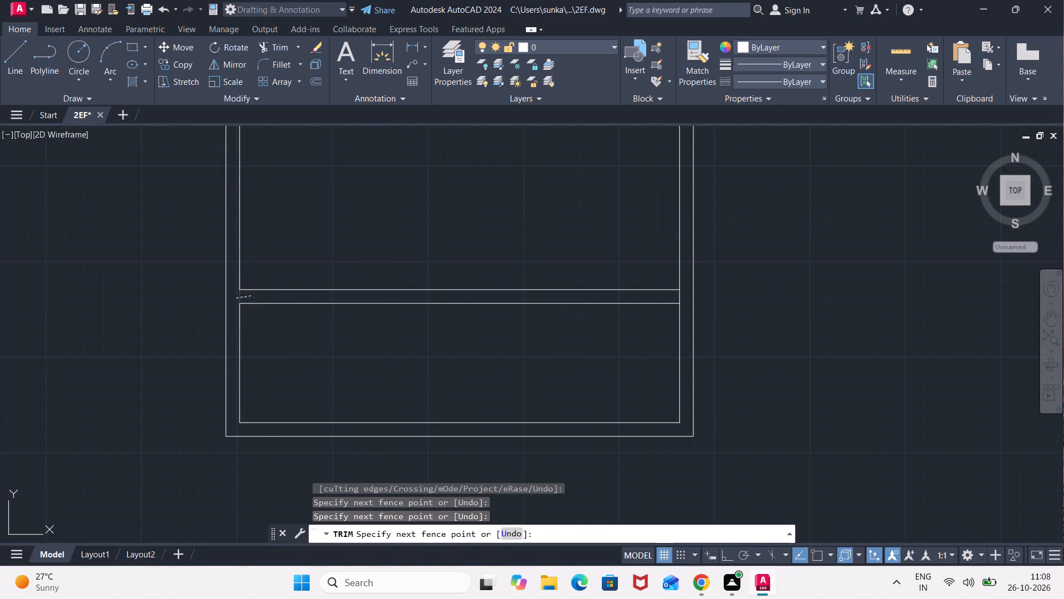
pyautogui.scroll(-2, 303, 342)
pyautogui.moveTo(307, 350); pyautogui.dragTo(279, 329, button='middle')
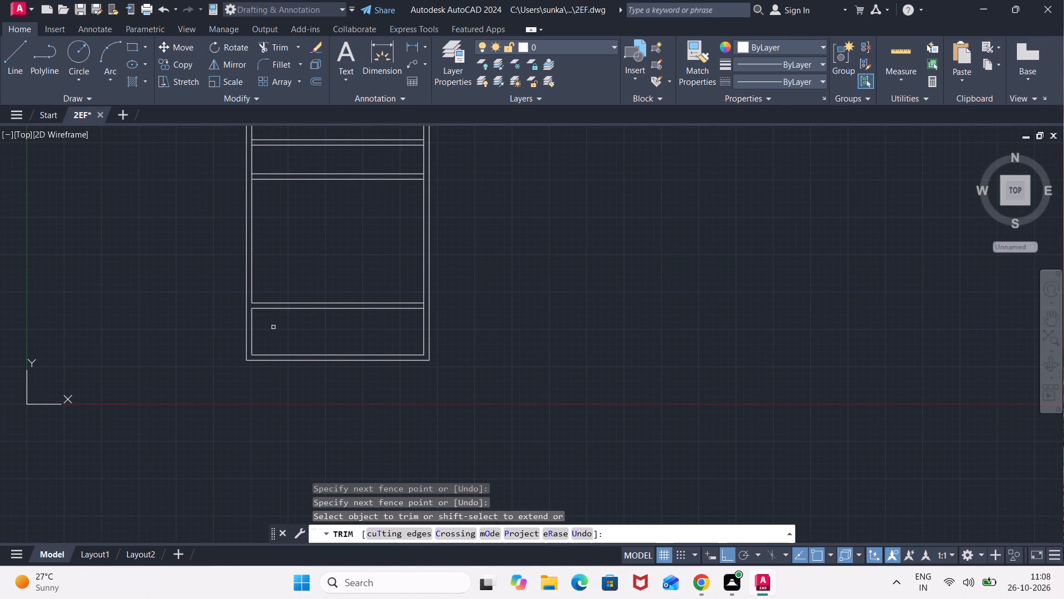
pyautogui.press('Escape')
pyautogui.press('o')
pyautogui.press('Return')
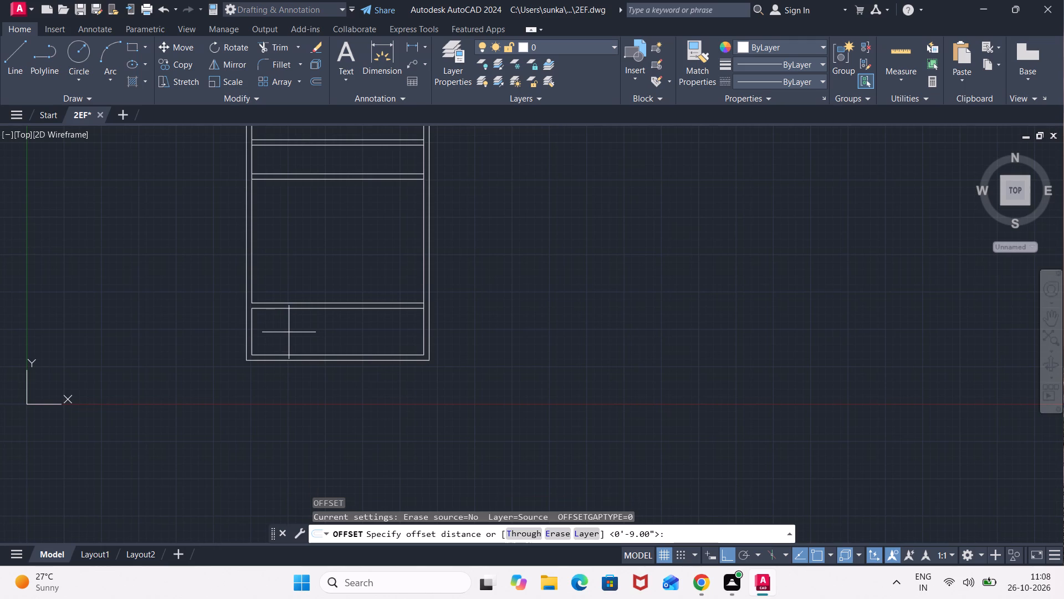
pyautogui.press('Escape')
# Offset the upper line of the lowest horizontal internal wall 12' upward.
pyautogui.press('o')
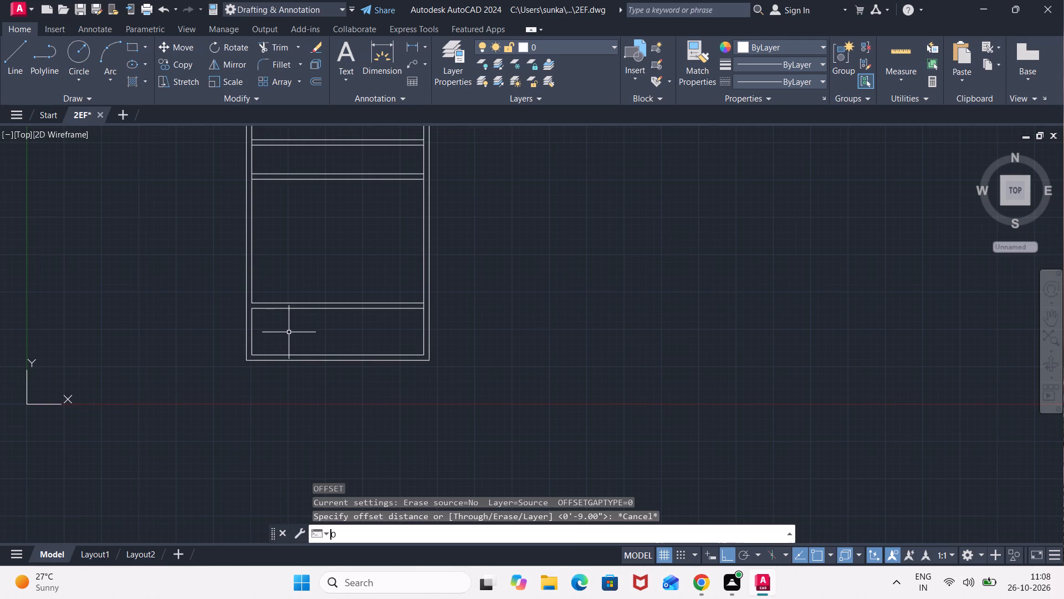
pyautogui.press('Return')
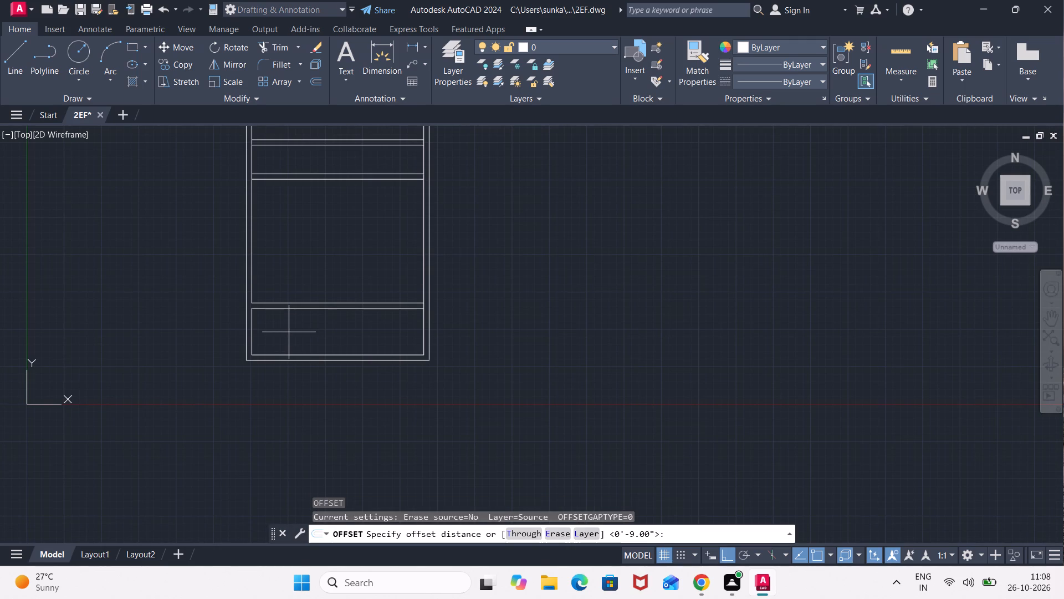
pyautogui.write("12'")
pyautogui.press('Return')
pyautogui.click(319, 303)
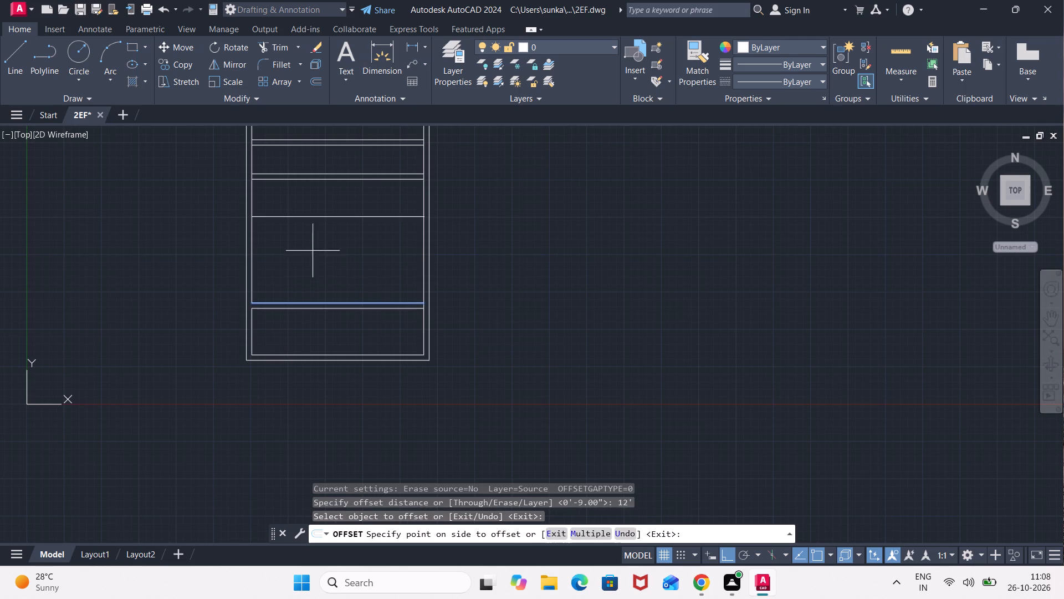
pyautogui.click(312, 247)
pyautogui.press('space')
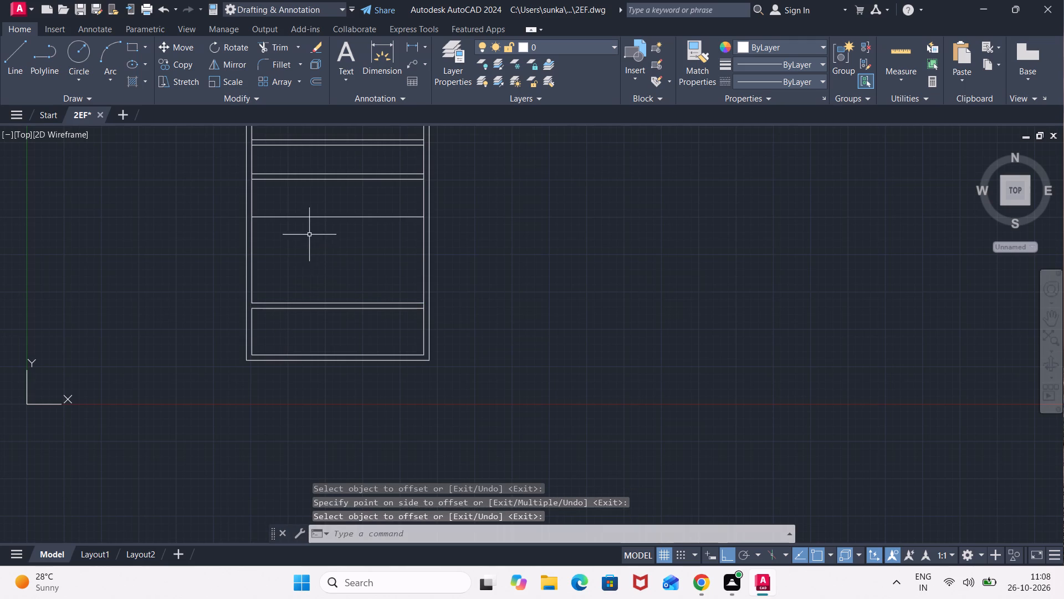
# Offset the newest horizontal line, above the large lower room, 9" upward to form a 9" internal wall.
pyautogui.scroll(2, 309, 230)
pyautogui.moveTo(305, 210); pyautogui.dragTo(310, 267, button='middle')
pyautogui.scroll(-2, 331, 241)
pyautogui.moveTo(331, 238); pyautogui.dragTo(331, 245, button='middle')
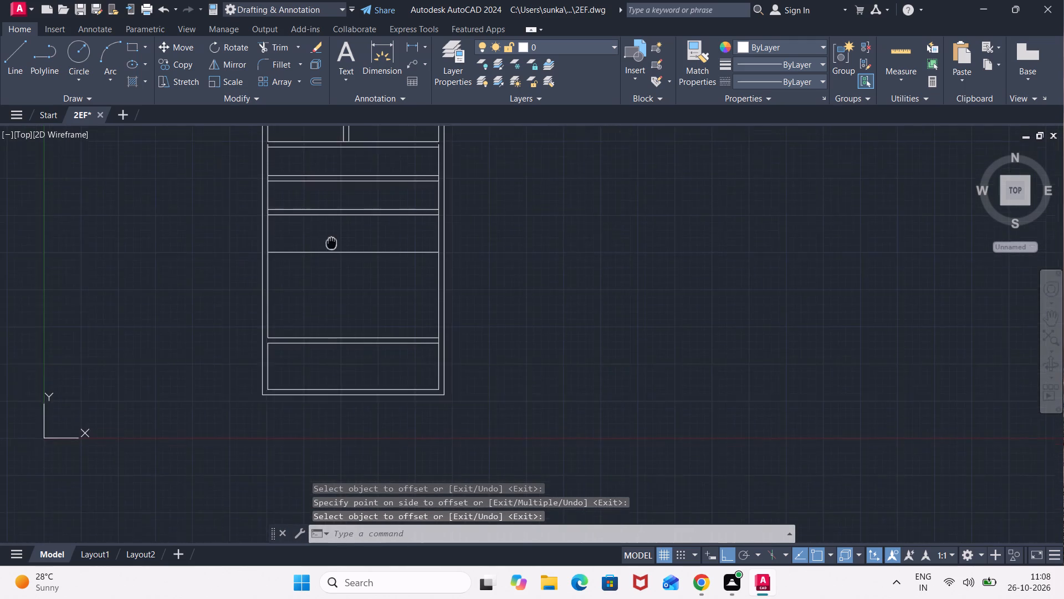
pyautogui.moveTo(331, 245); pyautogui.dragTo(332, 257, button='middle')
pyautogui.scroll(1, 332, 257)
pyautogui.press('o')
pyautogui.press('Return')
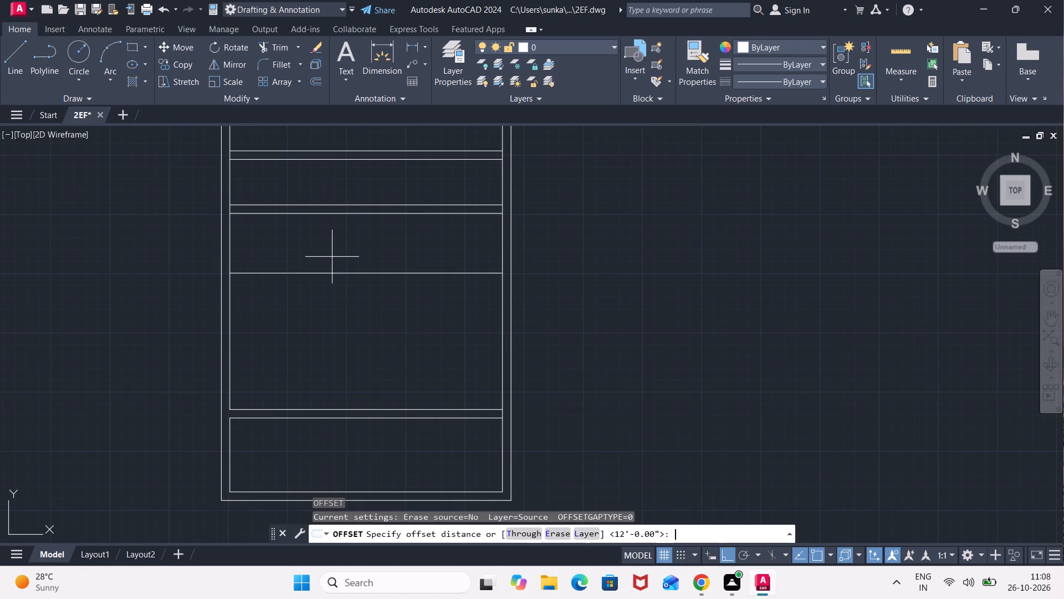
pyautogui.write('9"')
pyautogui.press('Return')
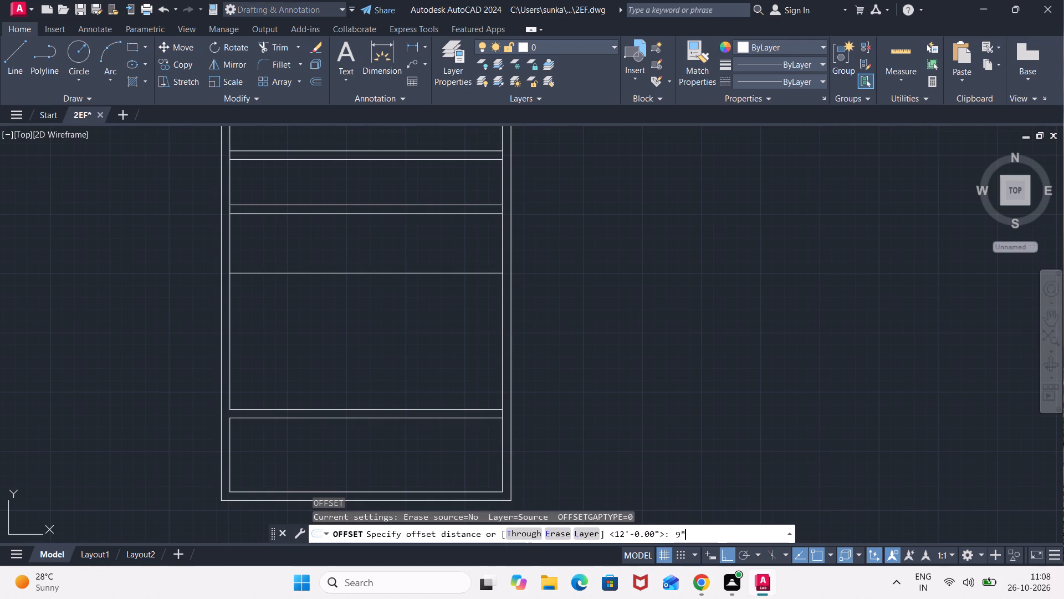
pyautogui.click(327, 272)
pyautogui.click(321, 247)
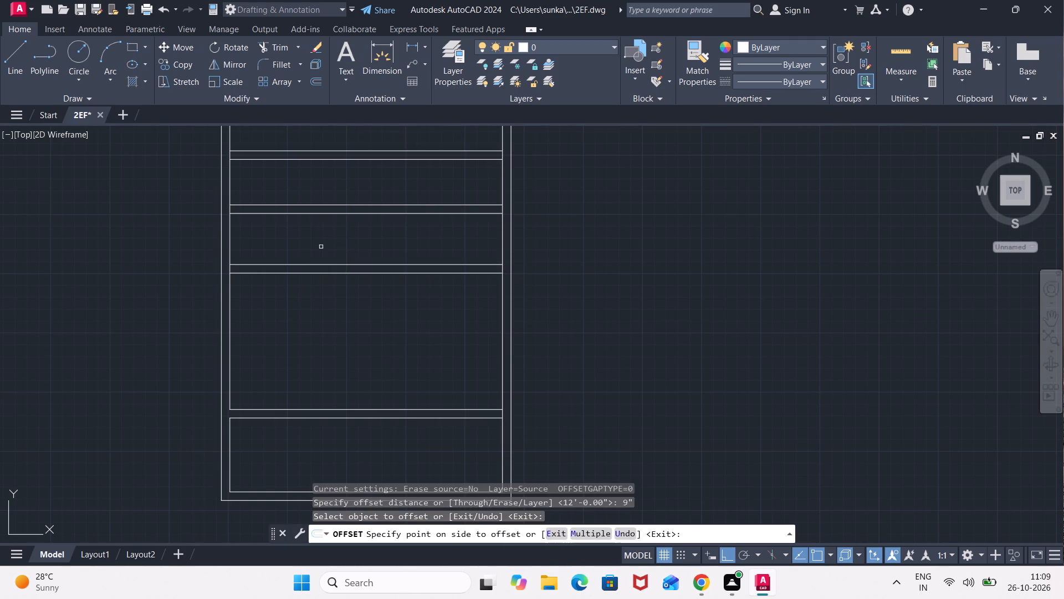
pyautogui.moveTo(328, 302); pyautogui.dragTo(336, 376, button='middle')
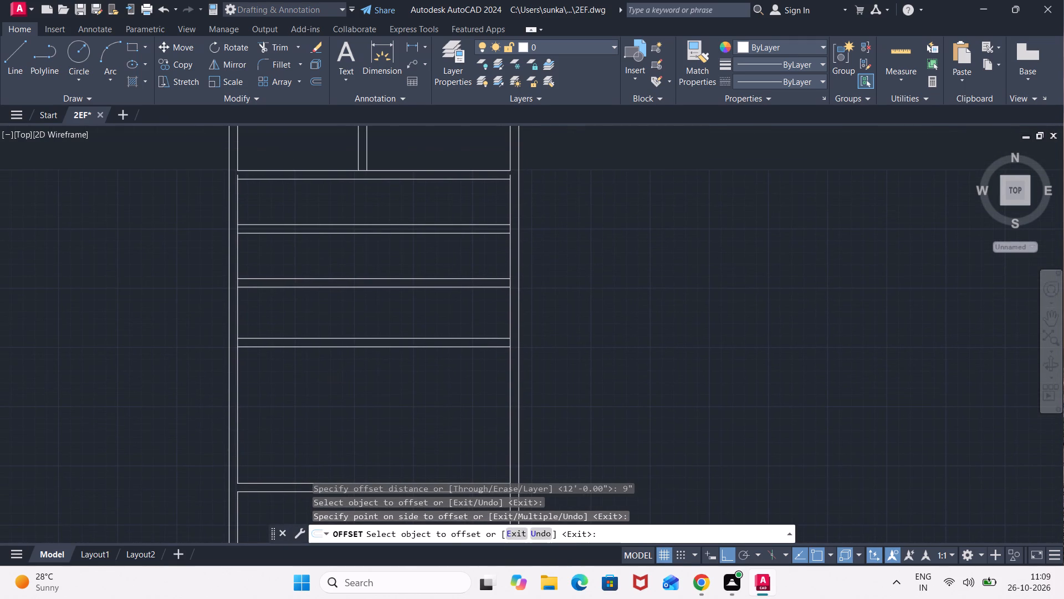
pyautogui.press('Escape')
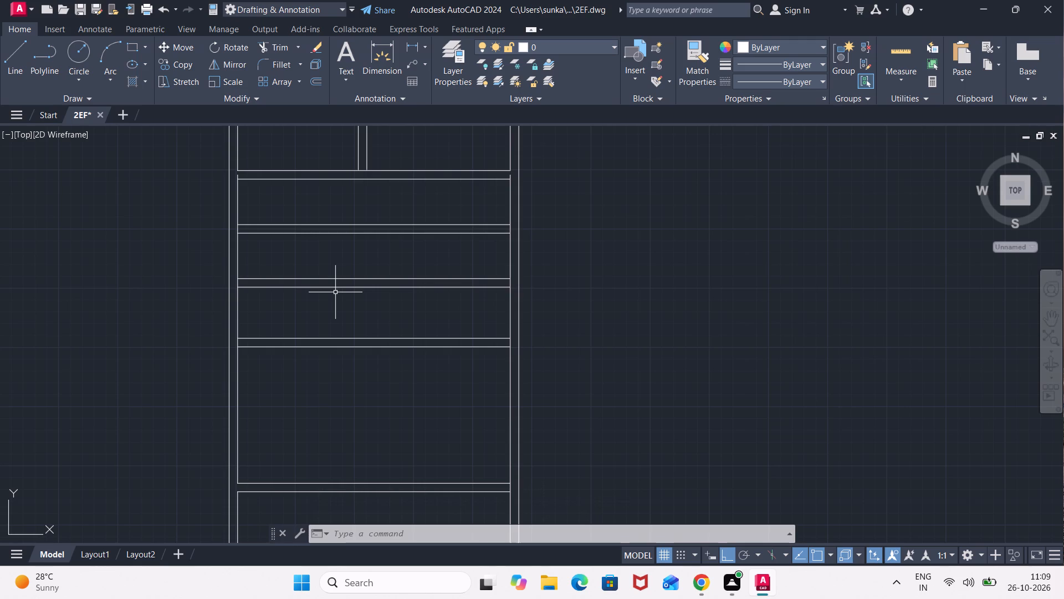
# Offset the left inner wall line 8' to the right, into the middle of the plan.
pyautogui.press('o')
pyautogui.press('Return')
pyautogui.write("8'")
pyautogui.press('Return')
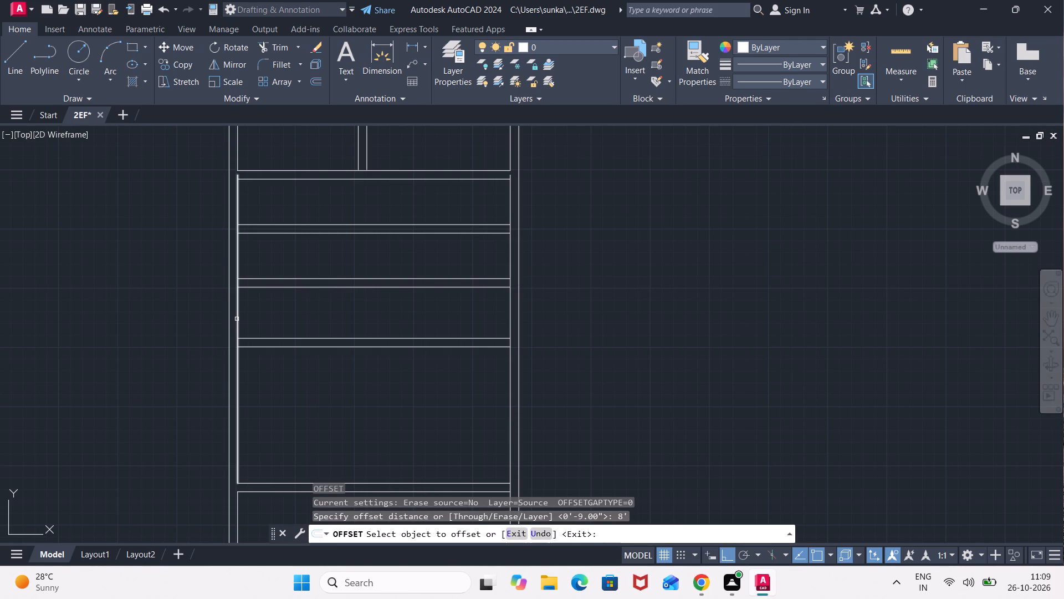
pyautogui.click(240, 319)
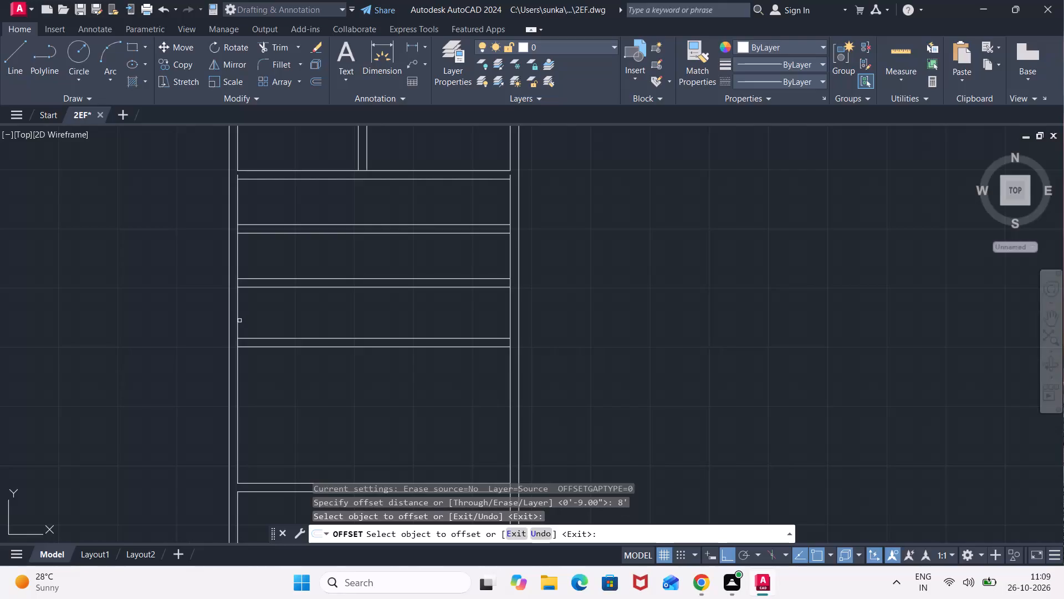
pyautogui.click(238, 321)
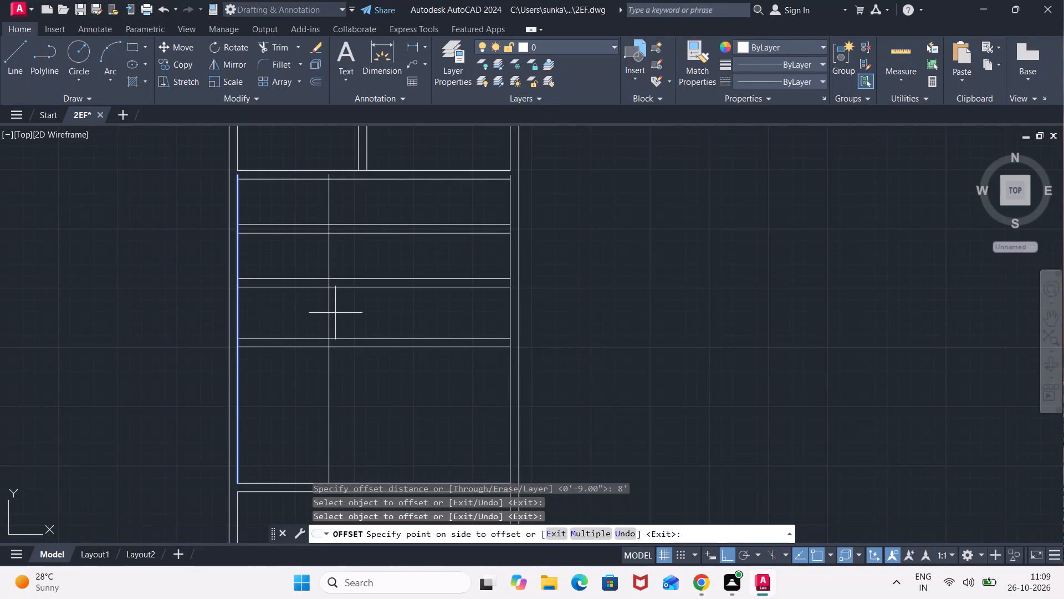
pyautogui.click(335, 313)
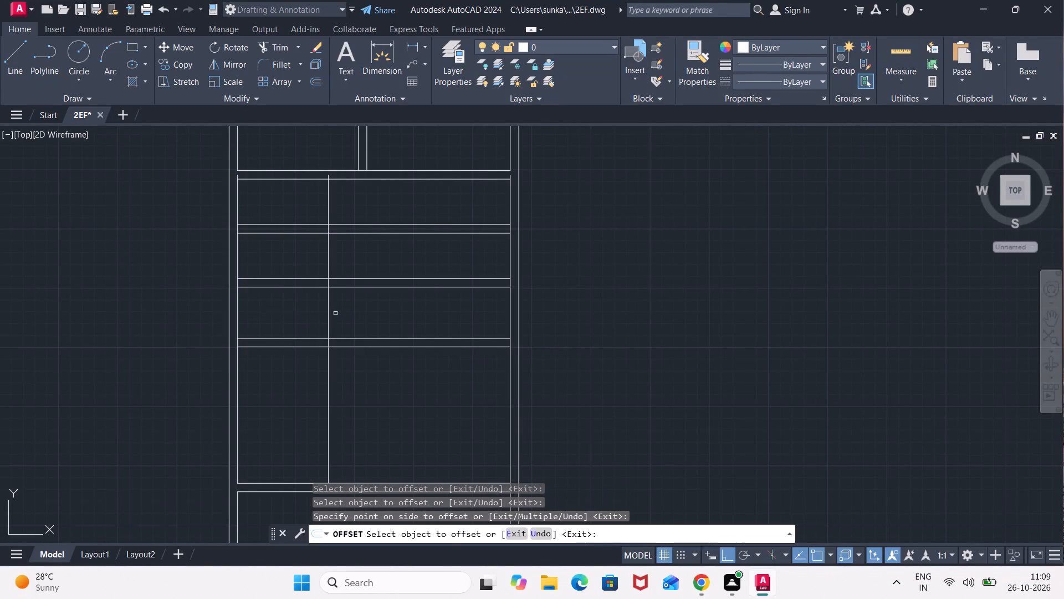
pyautogui.press('Escape')
# Trim the new vertical line out of the large lower room and the strip directly below the top rooms, including its upper stub.
pyautogui.write('TR')
pyautogui.press('Return')
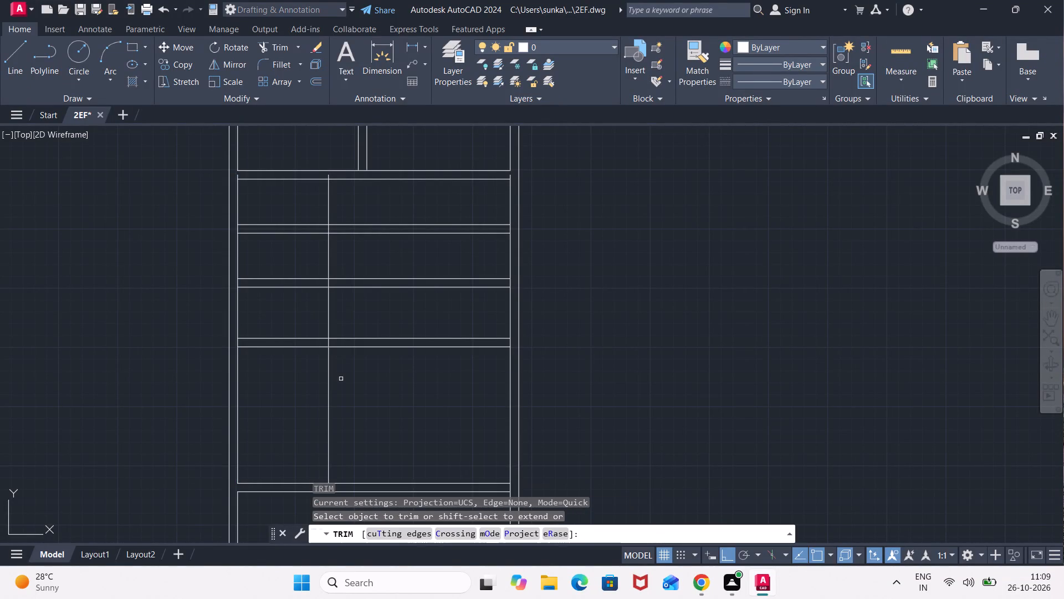
pyautogui.click(341, 380)
pyautogui.click(303, 418)
pyautogui.moveTo(341, 204); pyautogui.dragTo(332, 209)
pyautogui.click(314, 211)
pyautogui.scroll(2, 325, 187)
pyautogui.click(335, 158)
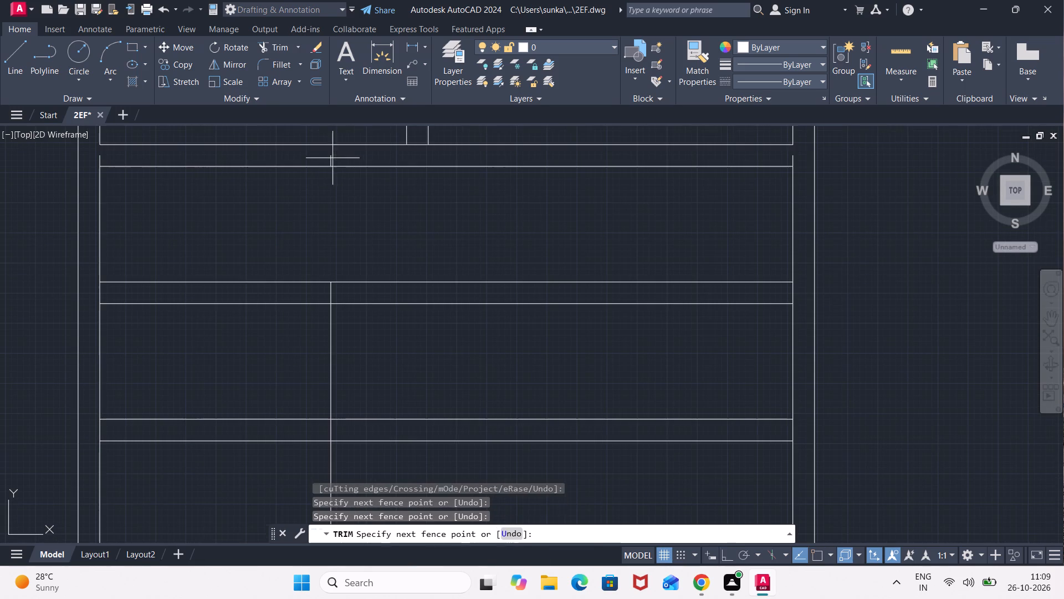
pyautogui.click(304, 160)
# Trim the left inner wall stub above the upper strip, plus the left inner and vertical lines crossing the wall below that strip.
pyautogui.click(108, 161)
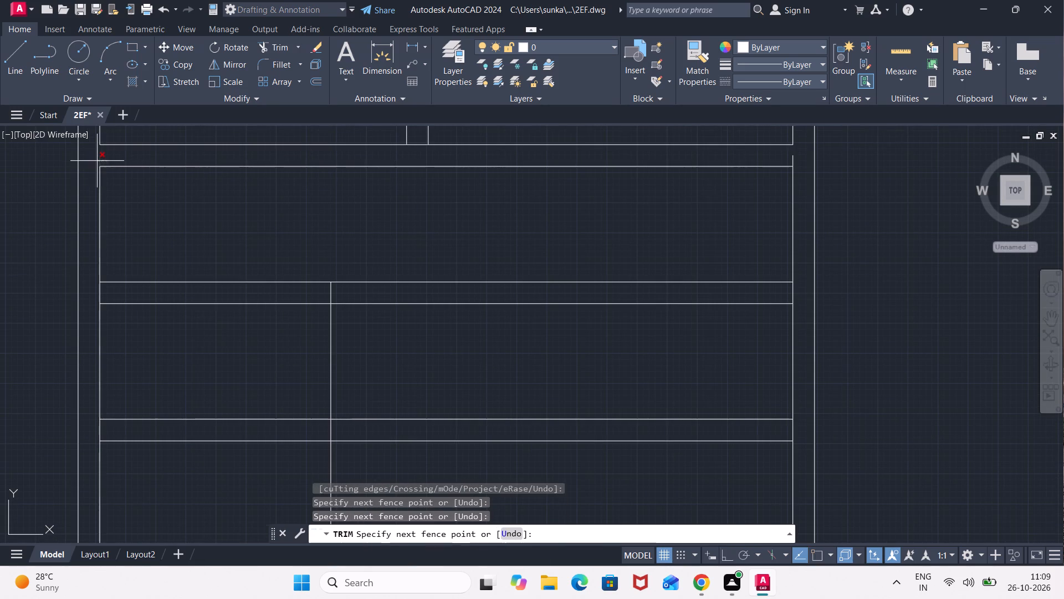
pyautogui.click(97, 161)
pyautogui.click(110, 293)
pyautogui.click(95, 293)
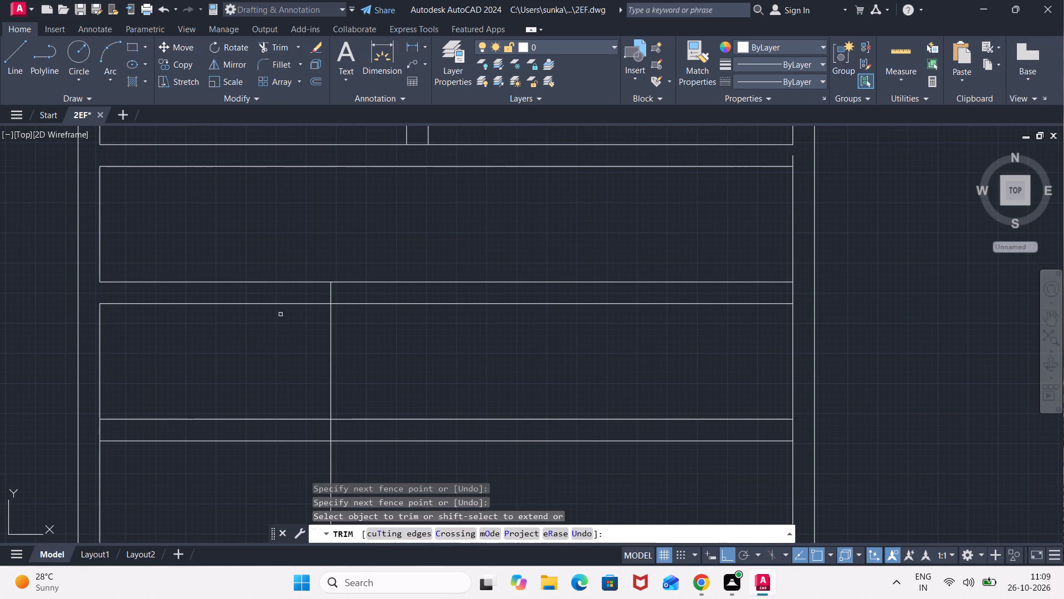
pyautogui.click(340, 290)
pyautogui.click(315, 290)
# Trim the vertical line inside the next two horizontal walls down, and the left inner wall line inside the first of them.
pyautogui.scroll(-2, 326, 338)
pyautogui.moveTo(287, 353); pyautogui.dragTo(277, 262, button='middle')
pyautogui.scroll(2, 343, 285)
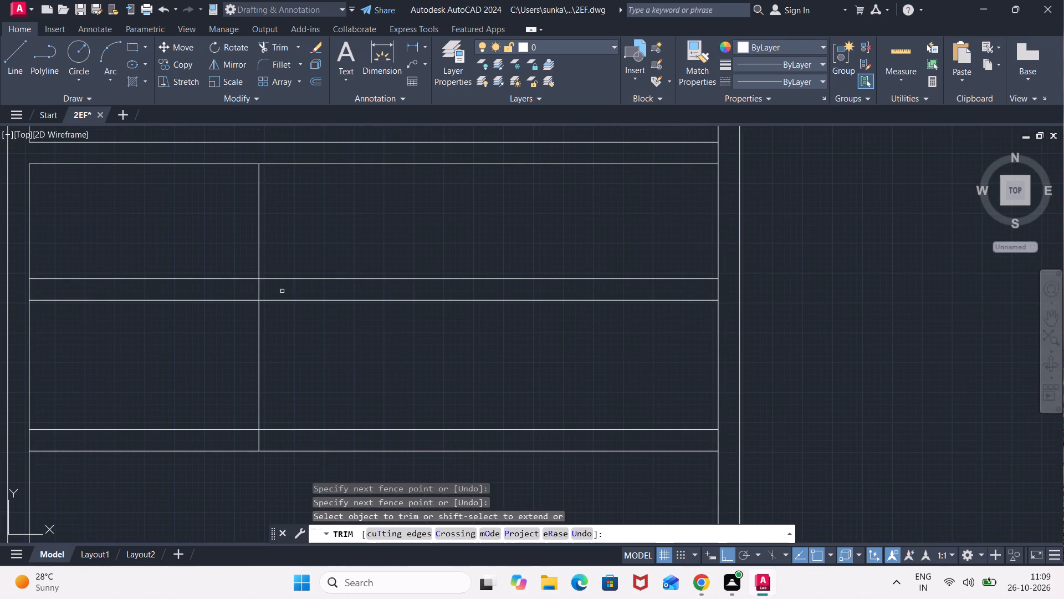
pyautogui.click(282, 291)
pyautogui.click(223, 286)
pyautogui.click(55, 291)
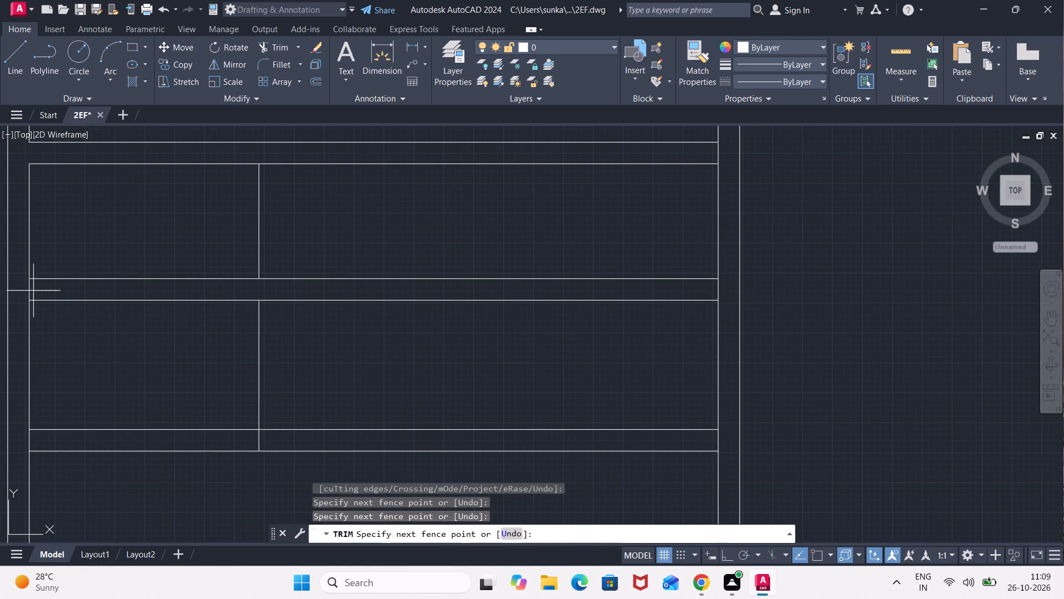
pyautogui.click(23, 292)
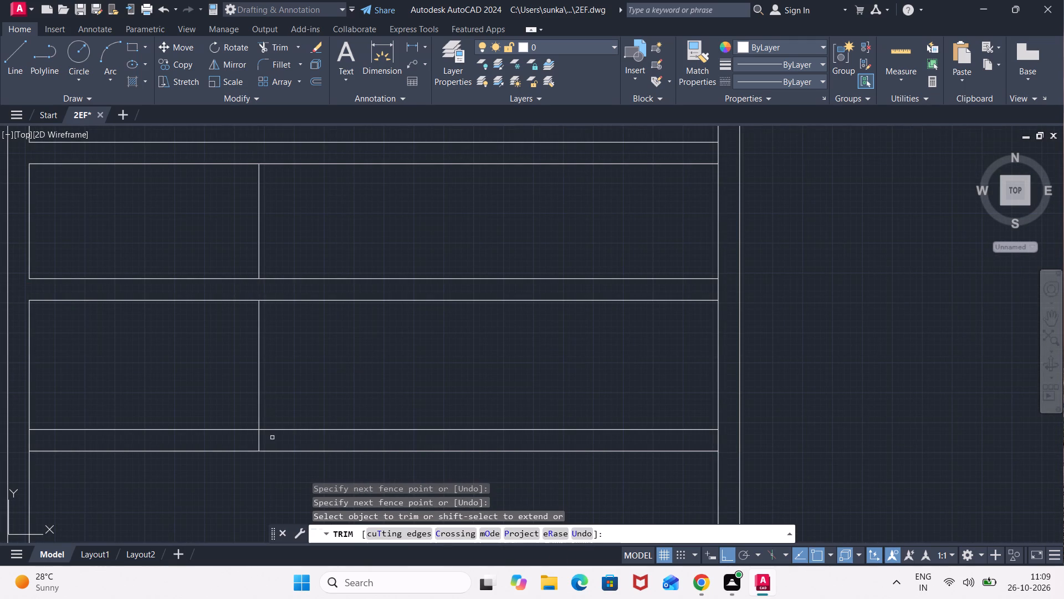
pyautogui.moveTo(272, 439); pyautogui.dragTo(254, 437)
pyautogui.click(244, 440)
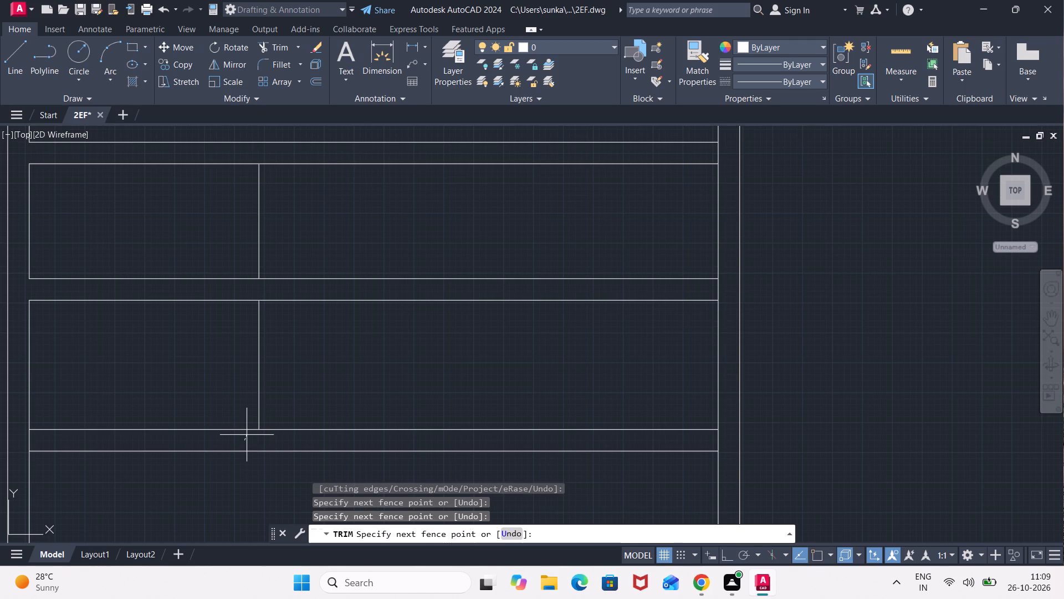
pyautogui.press('Escape')
pyautogui.scroll(-3, 313, 378)
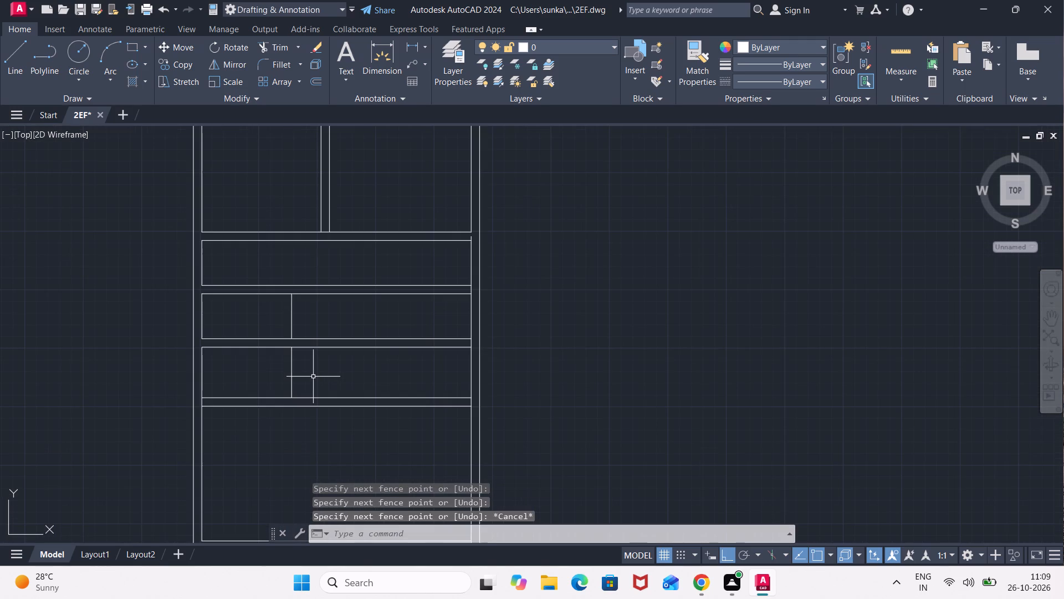
# Offset both remaining vertical segments 9" to the right to form partition walls in the middle and lower strips.
pyautogui.press('o')
pyautogui.press('Return')
pyautogui.write('9"')
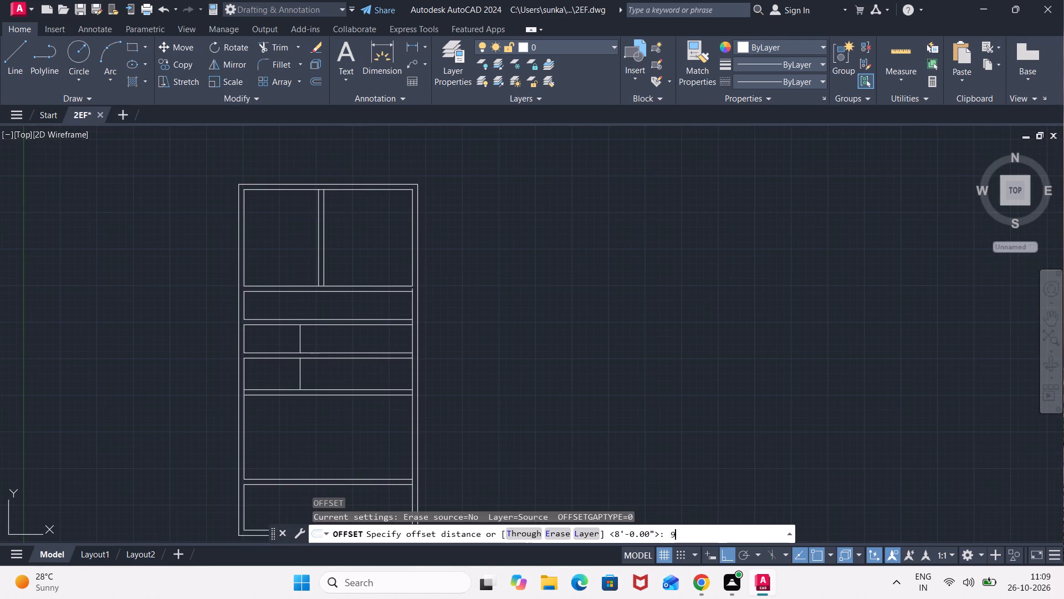
pyautogui.press('Return')
pyautogui.click(299, 347)
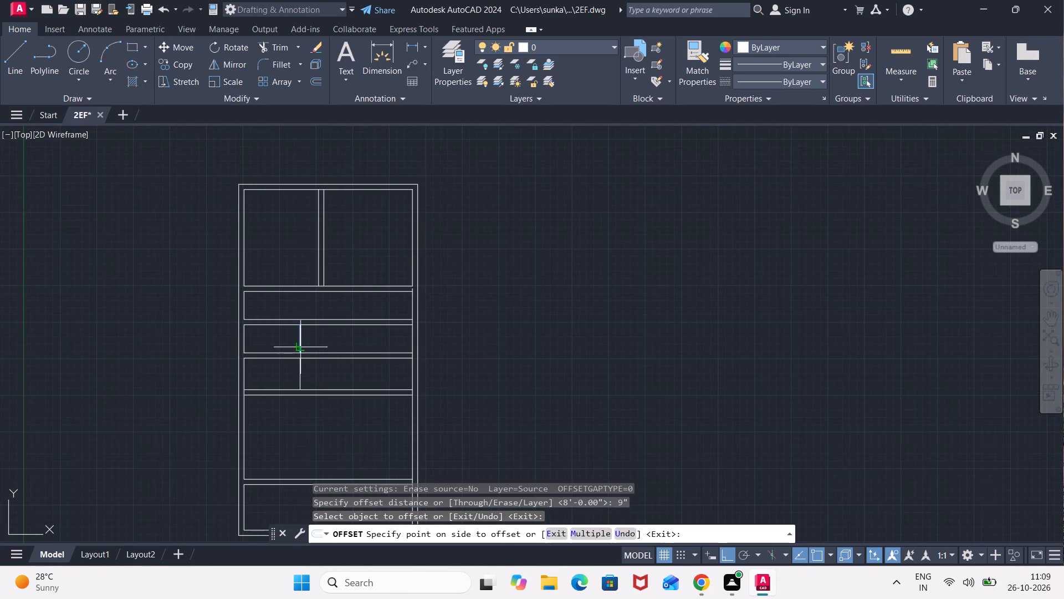
pyautogui.click(310, 343)
pyautogui.scroll(1, 309, 347)
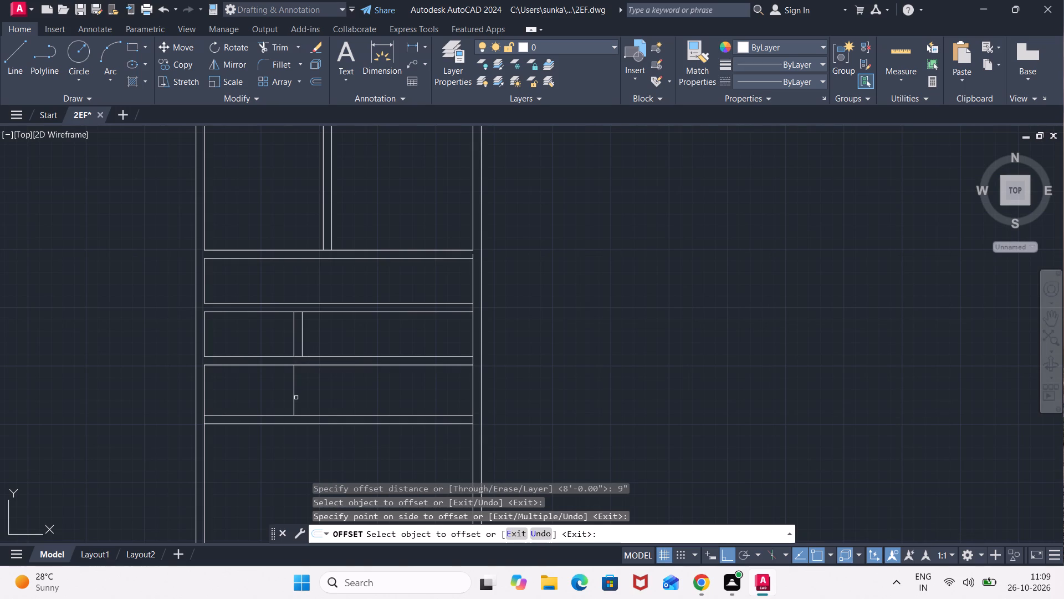
pyautogui.click(297, 407)
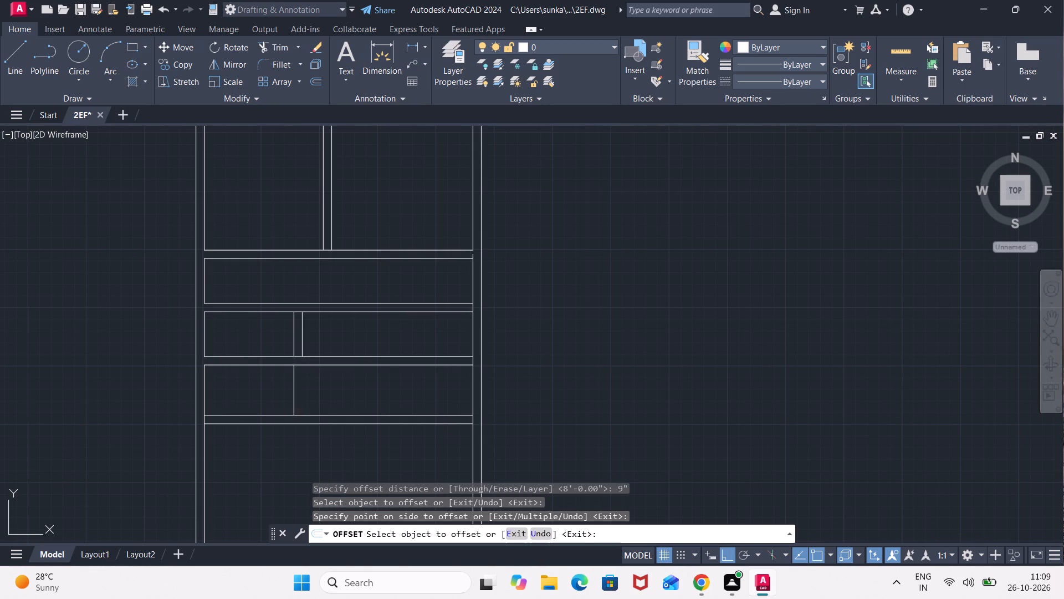
pyautogui.click(292, 407)
pyautogui.click(306, 402)
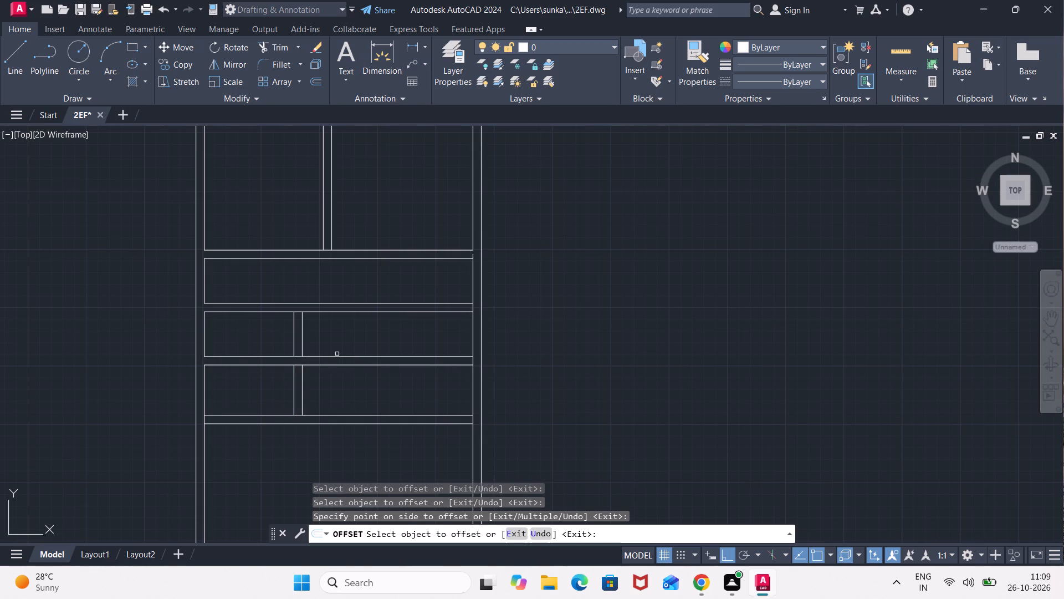
pyautogui.press('Escape')
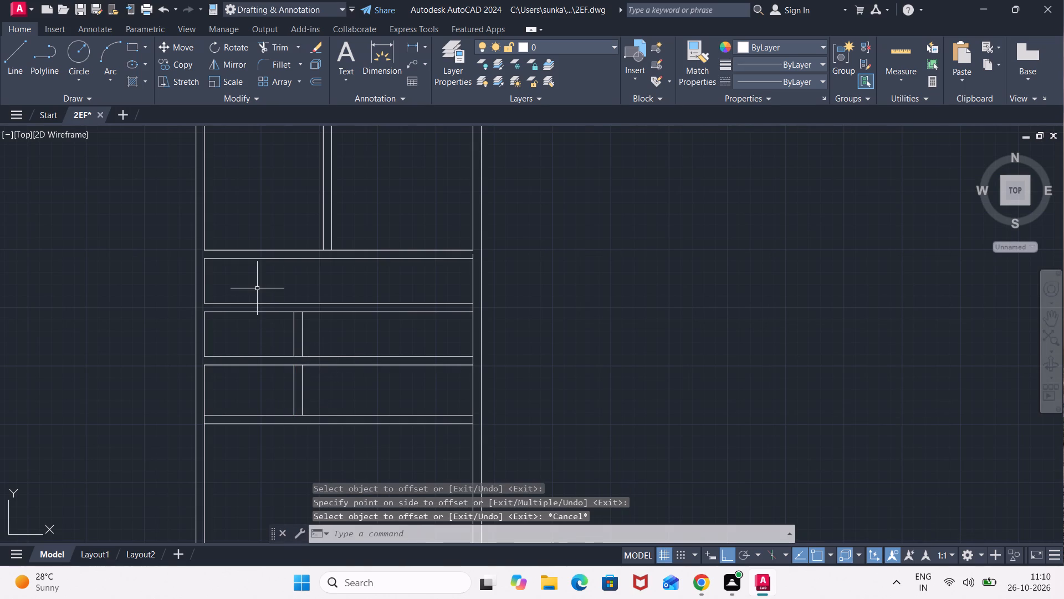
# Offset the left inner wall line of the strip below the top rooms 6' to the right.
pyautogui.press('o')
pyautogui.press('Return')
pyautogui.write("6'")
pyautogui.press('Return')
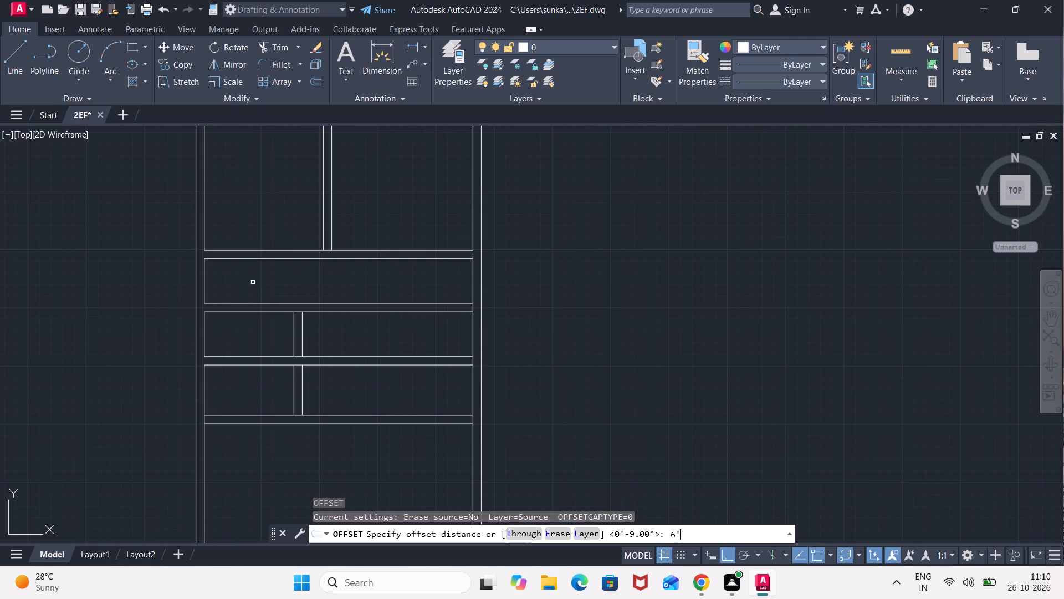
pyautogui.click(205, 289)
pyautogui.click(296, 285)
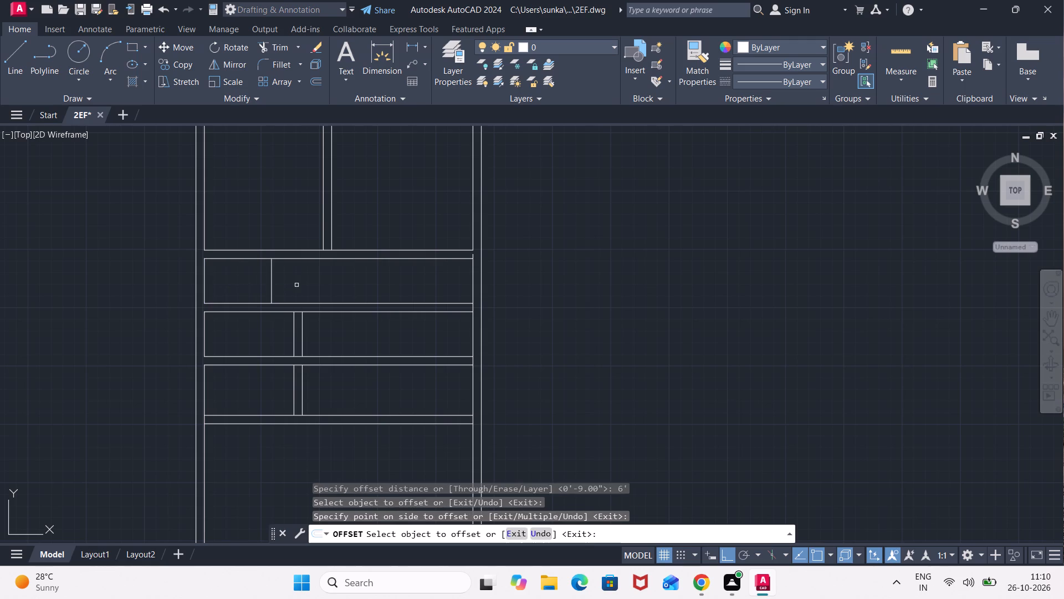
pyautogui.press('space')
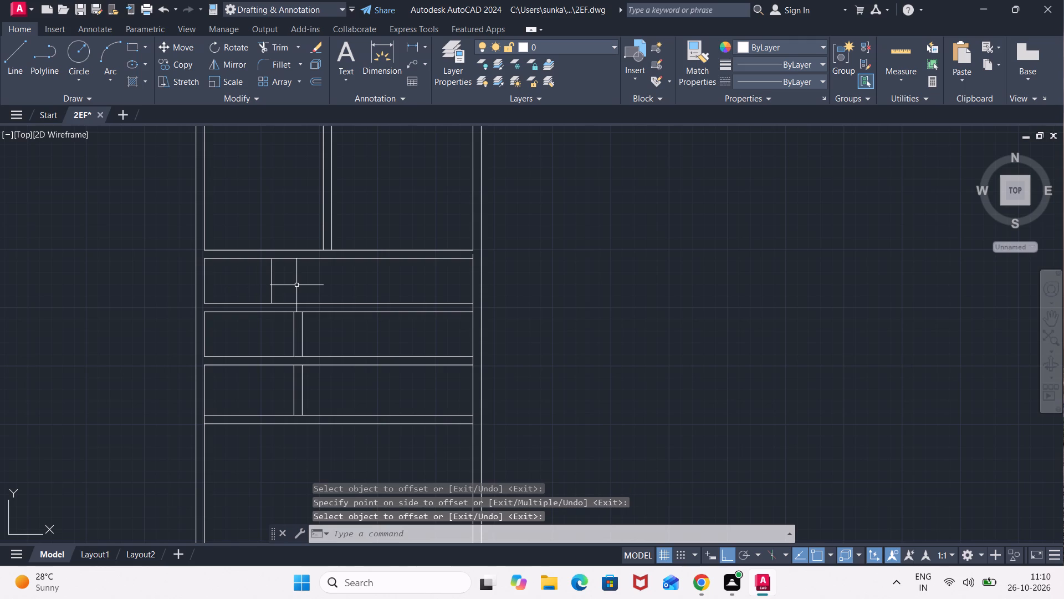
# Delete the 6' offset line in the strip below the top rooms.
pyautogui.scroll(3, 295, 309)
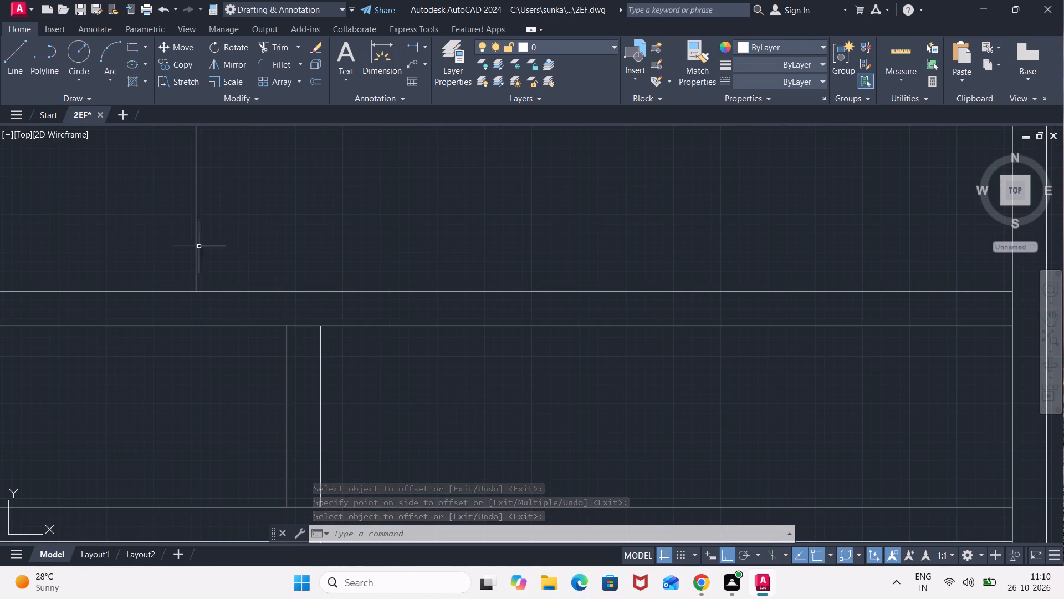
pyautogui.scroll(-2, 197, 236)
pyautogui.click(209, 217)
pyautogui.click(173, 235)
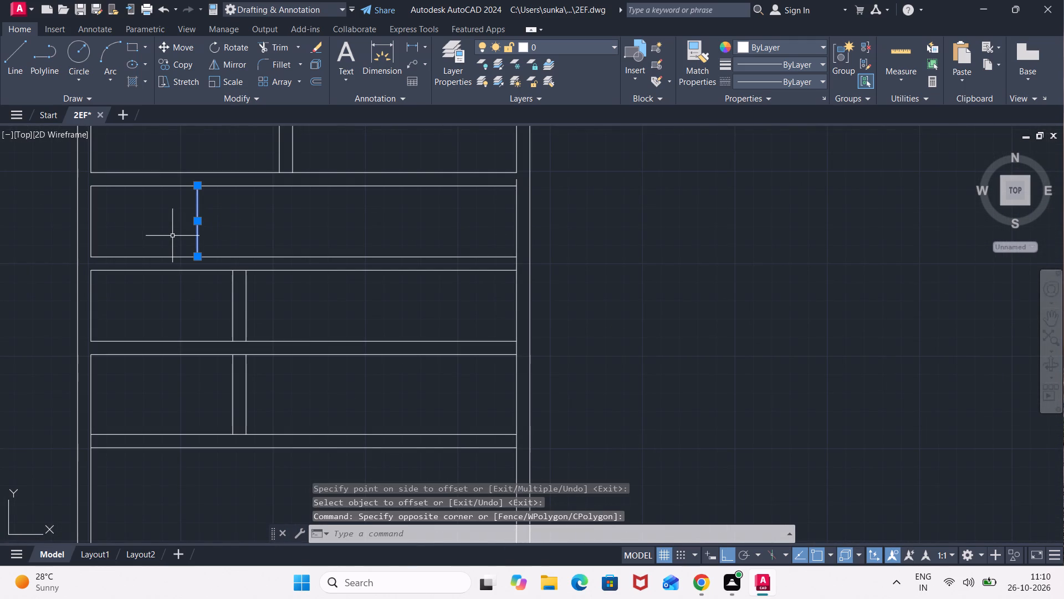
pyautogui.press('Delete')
# Offset the left inner wall line of the strip below the top rooms 5' to the right.
pyautogui.press('o')
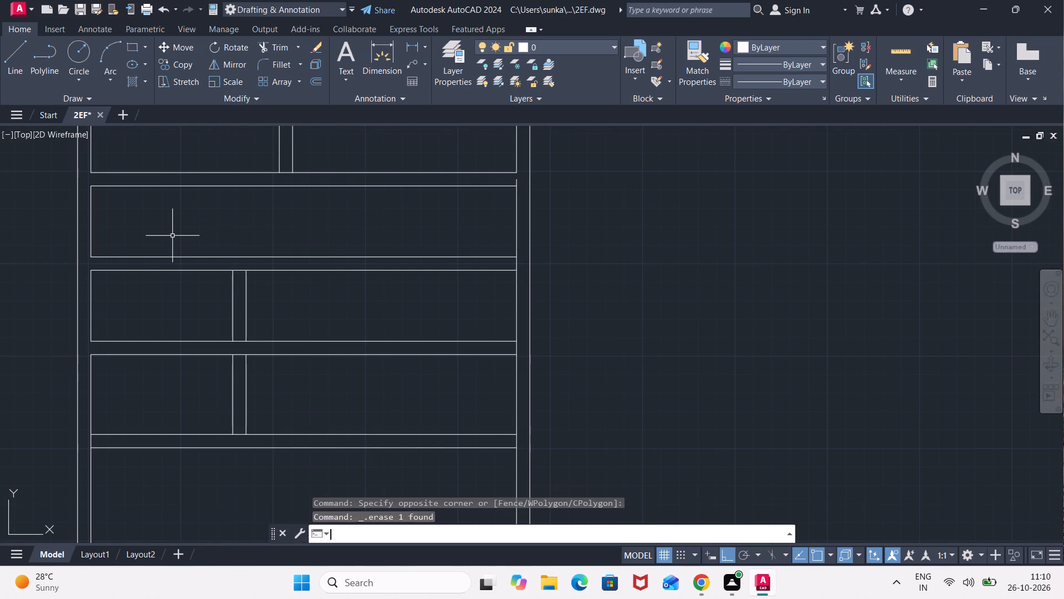
pyautogui.press('Return')
pyautogui.write("5'")
pyautogui.press('Return')
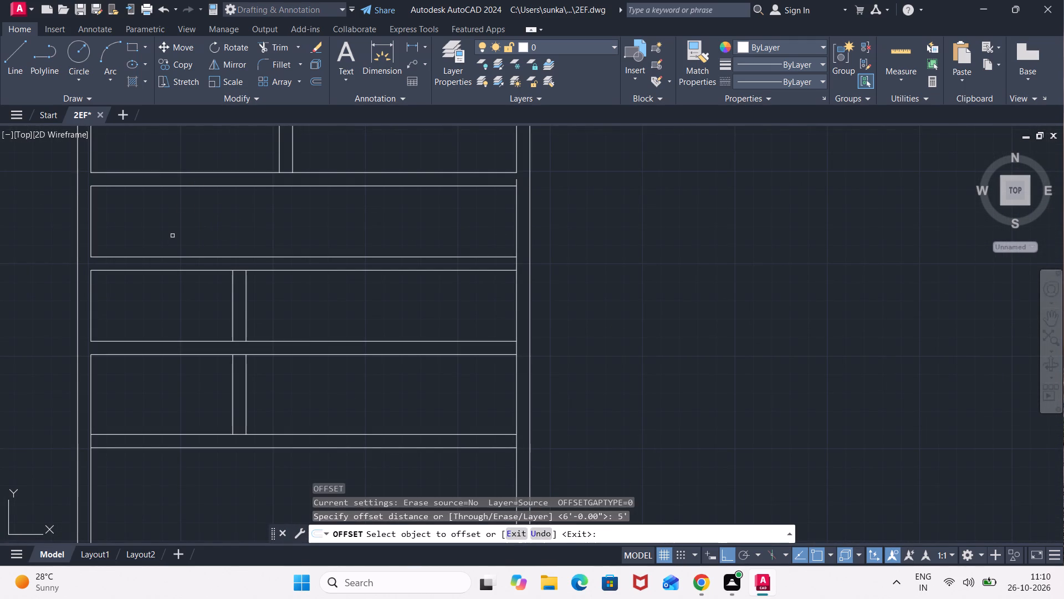
pyautogui.click(91, 232)
pyautogui.click(146, 221)
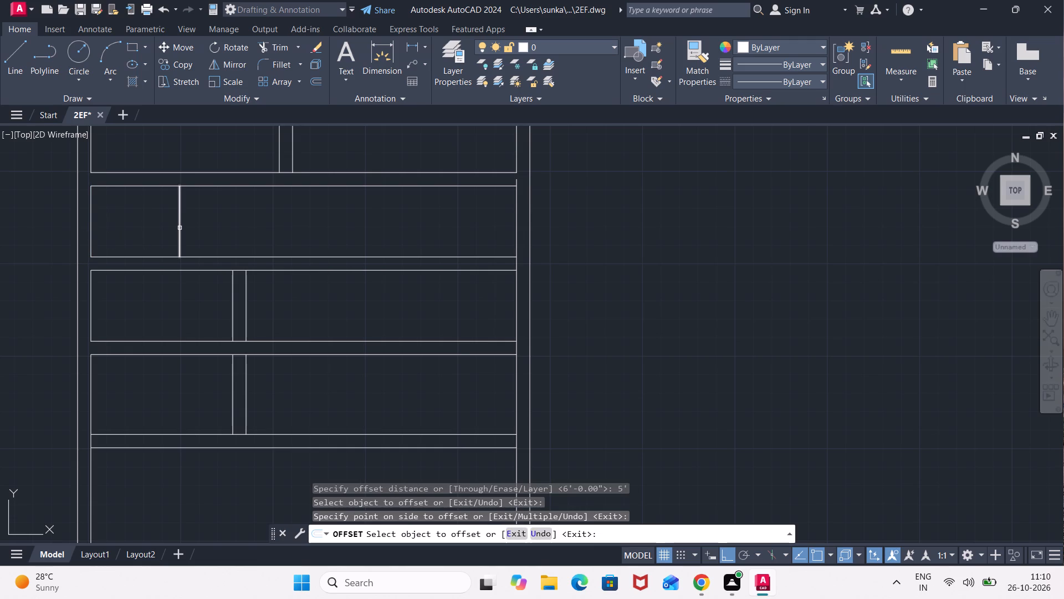
pyautogui.press('space')
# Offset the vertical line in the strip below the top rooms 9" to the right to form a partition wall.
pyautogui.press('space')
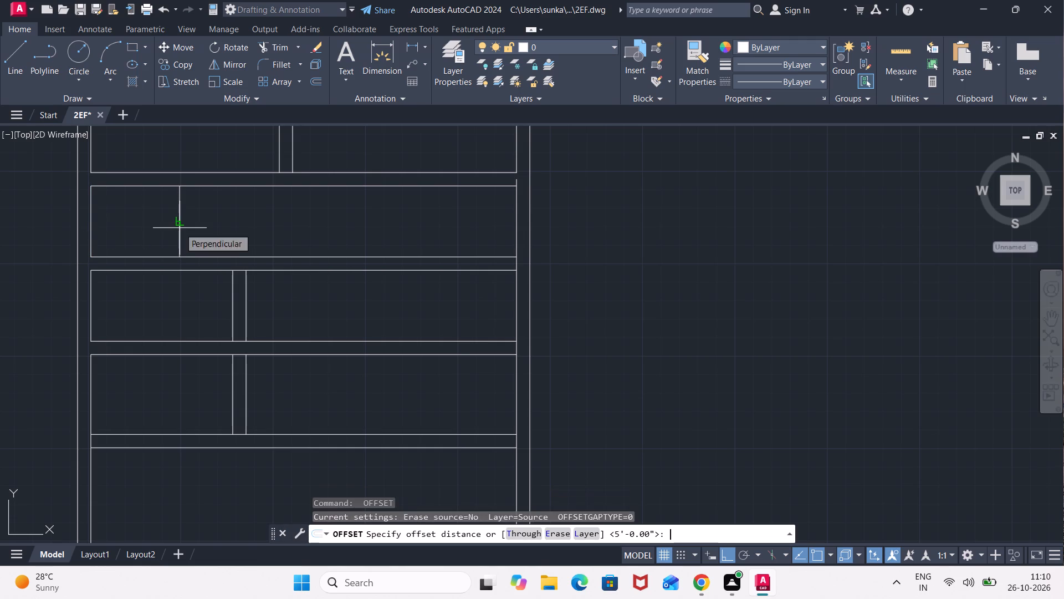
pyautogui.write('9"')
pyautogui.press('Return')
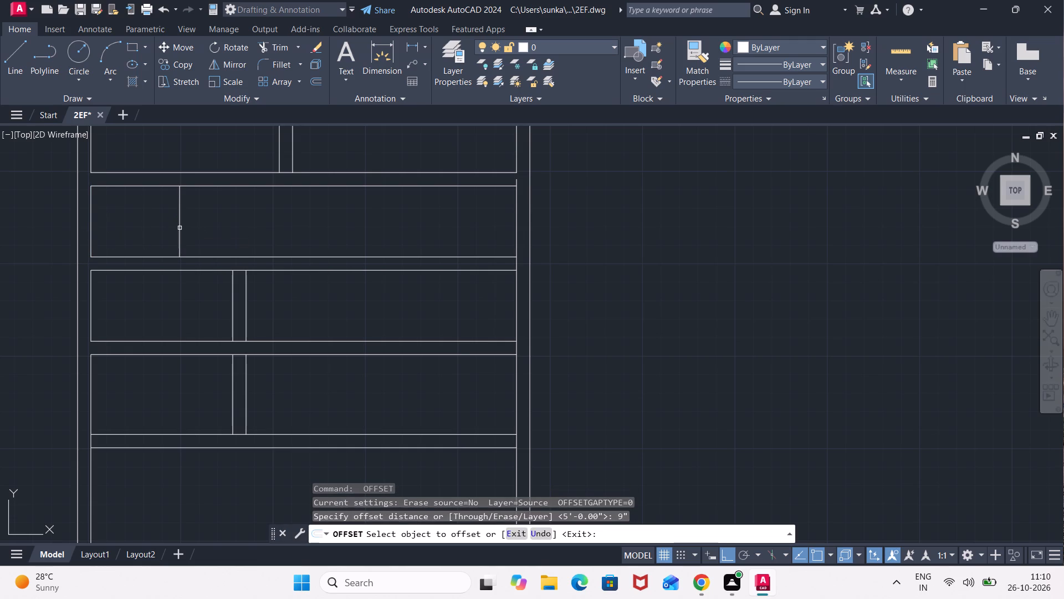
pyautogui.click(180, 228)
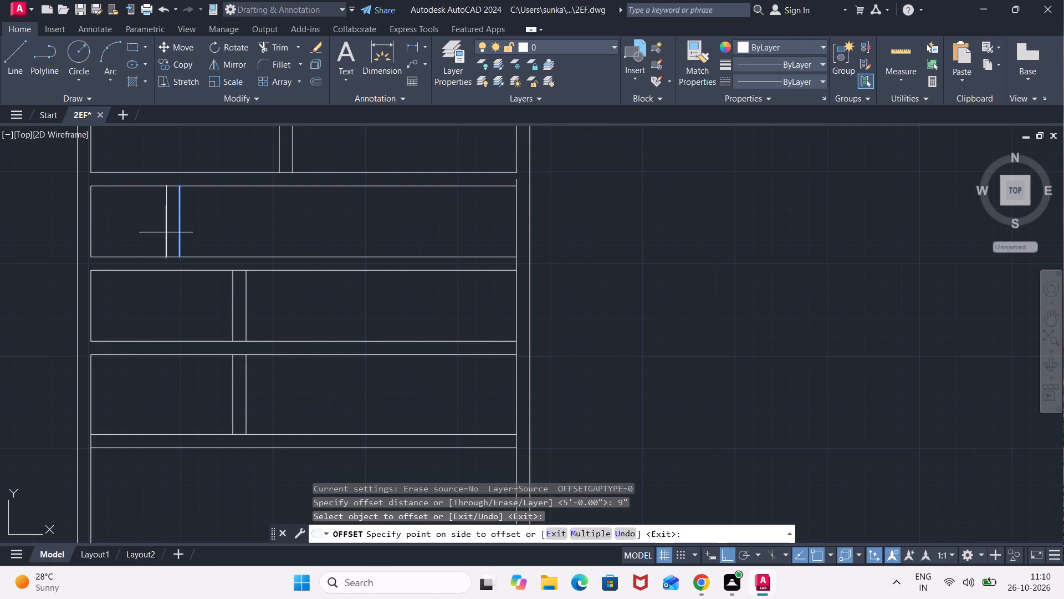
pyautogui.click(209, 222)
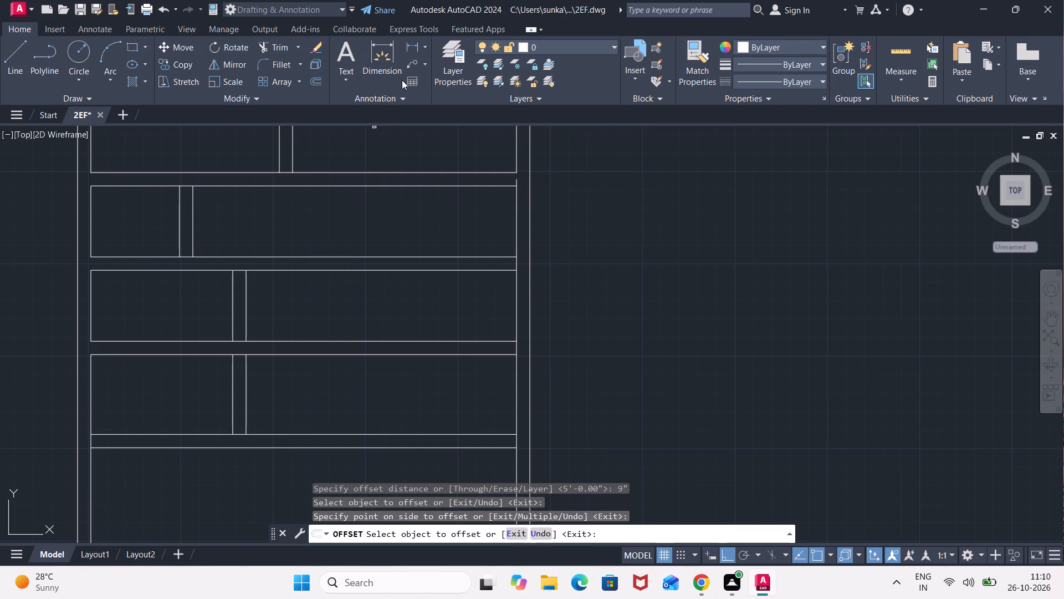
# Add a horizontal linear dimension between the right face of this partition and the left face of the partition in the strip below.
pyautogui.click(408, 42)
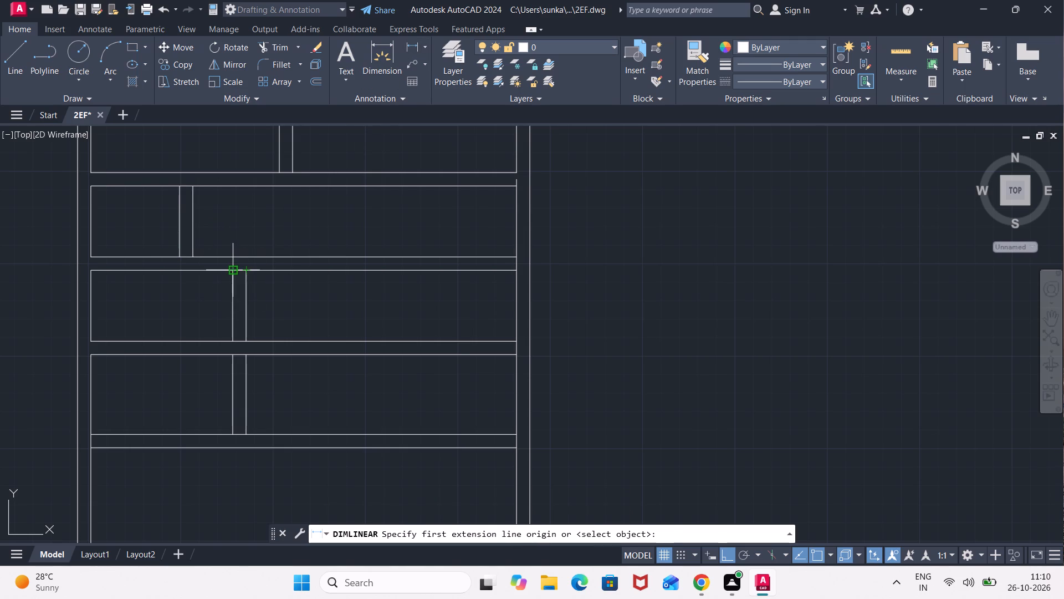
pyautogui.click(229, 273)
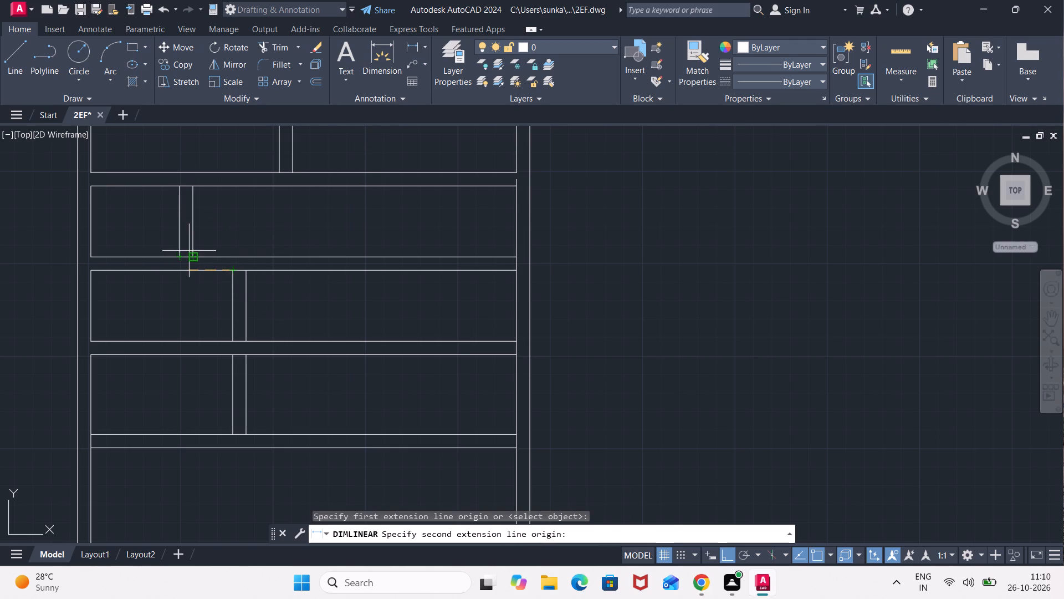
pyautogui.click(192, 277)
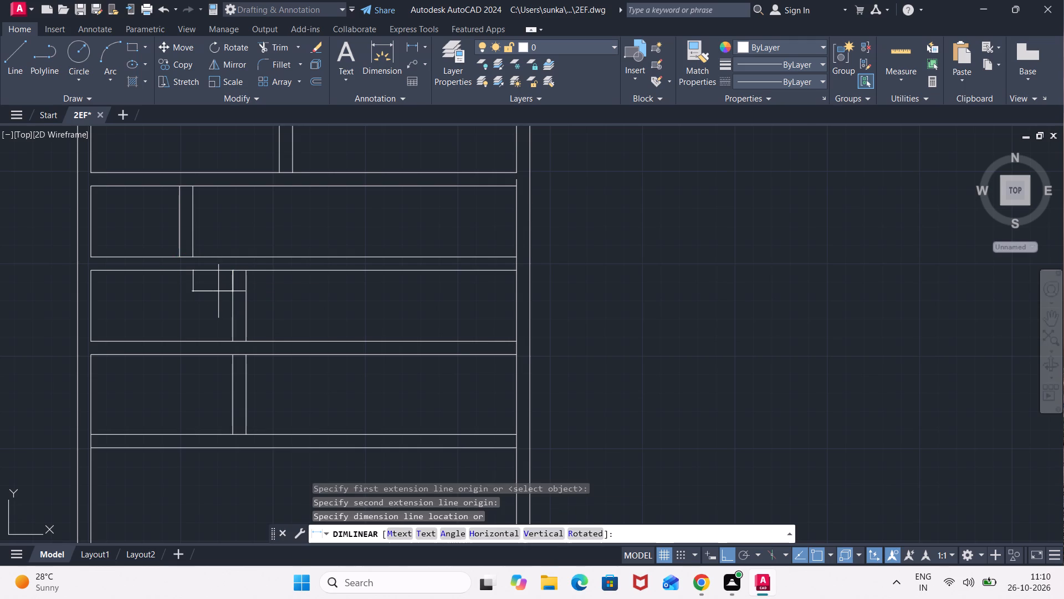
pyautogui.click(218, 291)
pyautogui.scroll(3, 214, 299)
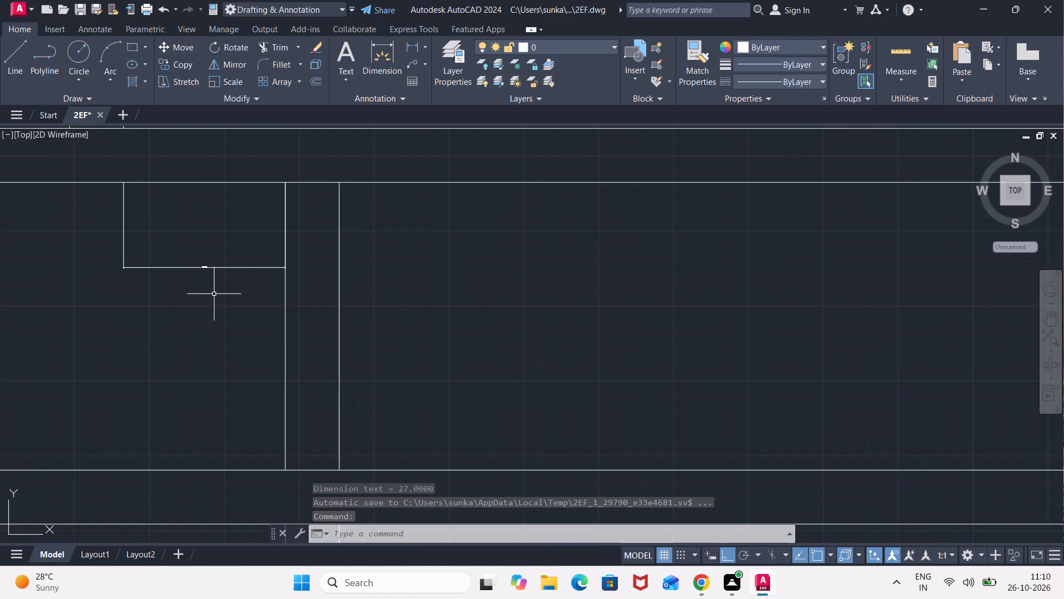
# Modify the Standard dimension style to use the Engineering unit format for linear dimensions.
pyautogui.press('d')
pyautogui.press('Return')
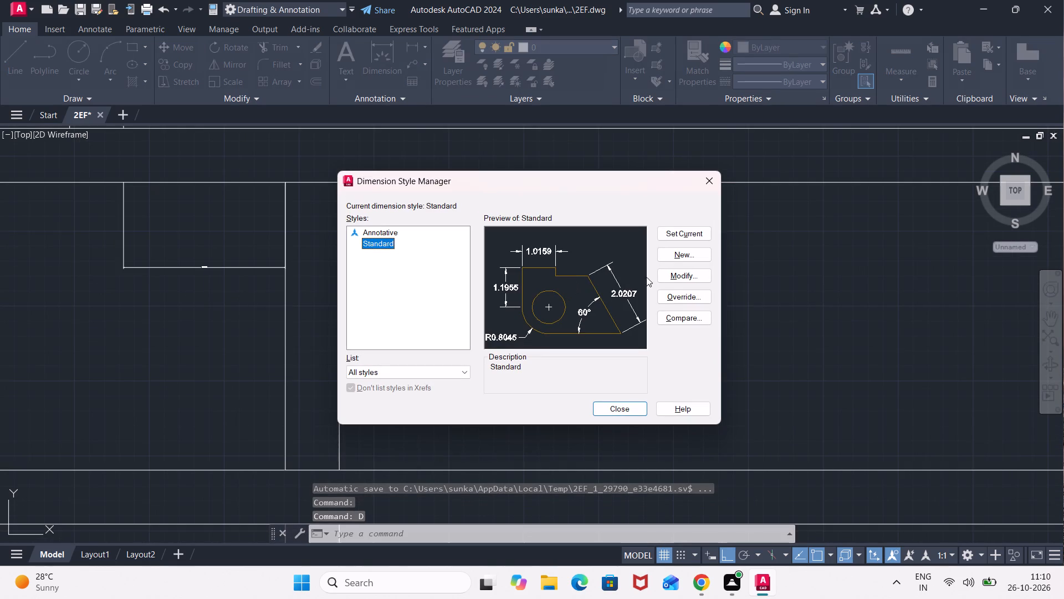
pyautogui.click(672, 272)
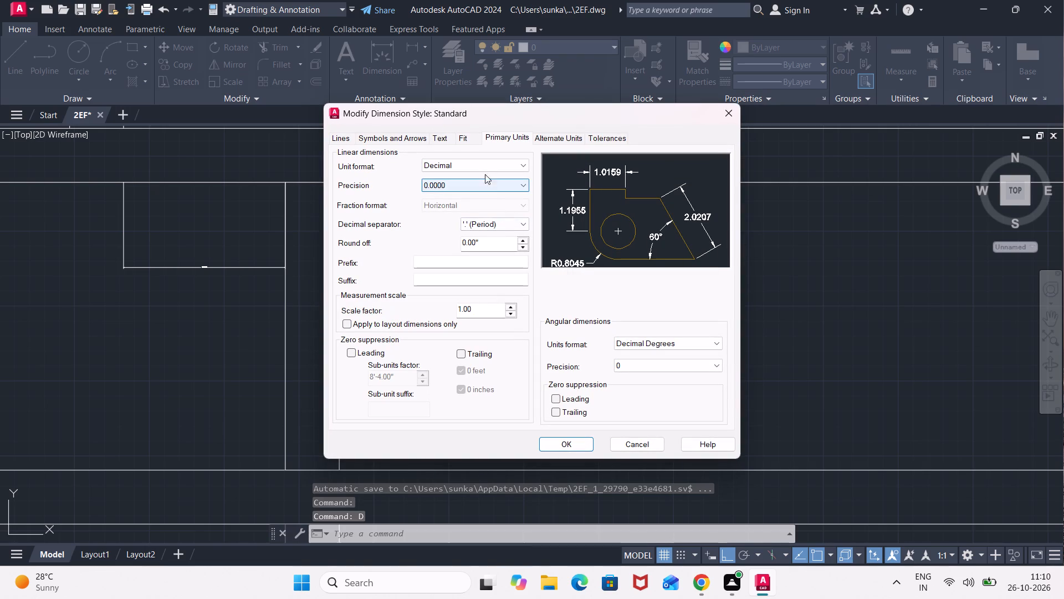
pyautogui.click(485, 164)
pyautogui.click(485, 195)
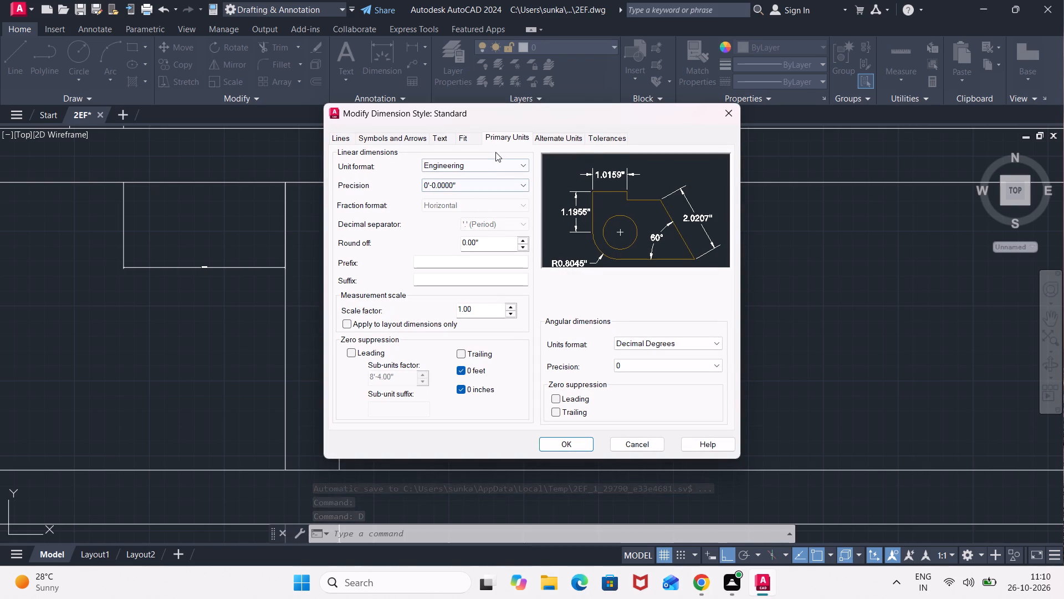
# Change the font of the Standard text style used by the dimension style to italic8.shx and apply it.
pyautogui.click(459, 136)
pyautogui.click(439, 140)
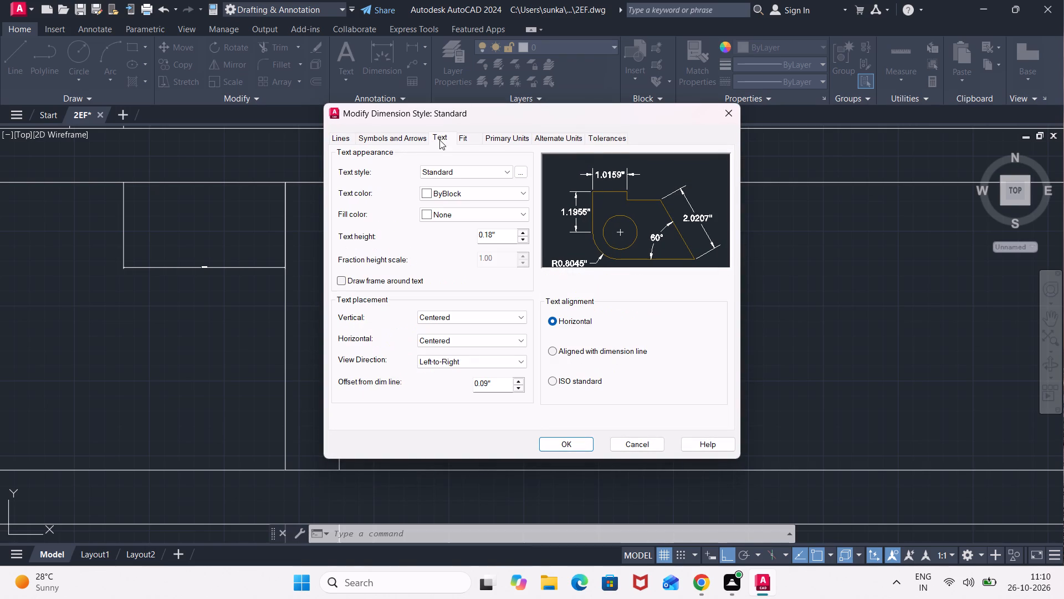
pyautogui.click(519, 176)
pyautogui.click(519, 229)
pyautogui.scroll(-7, 529, 281)
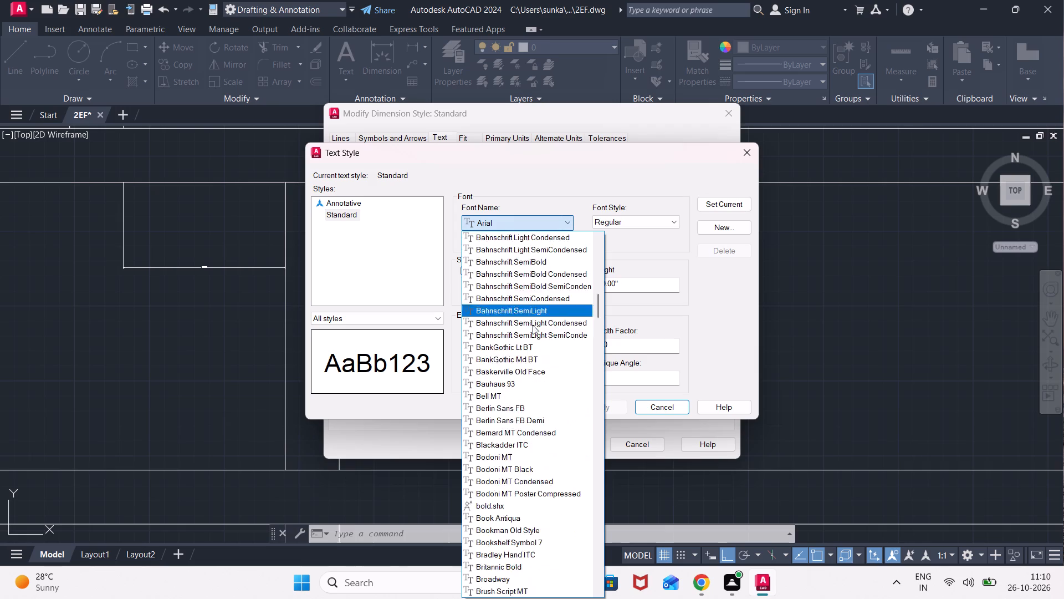
pyautogui.scroll(-11, 532, 367)
pyautogui.scroll(-15, 523, 421)
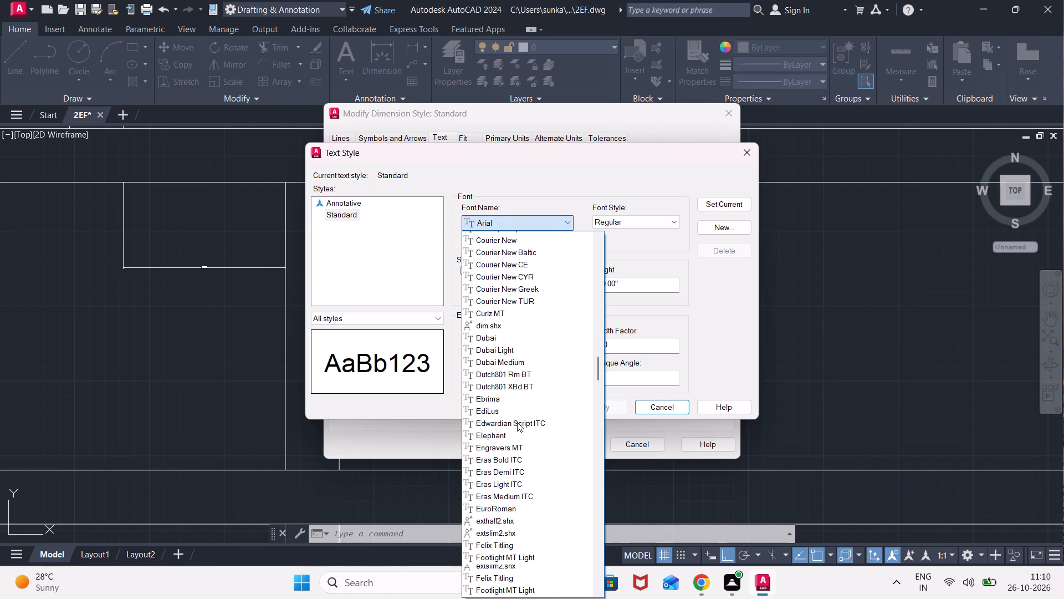
pyautogui.scroll(-17, 517, 422)
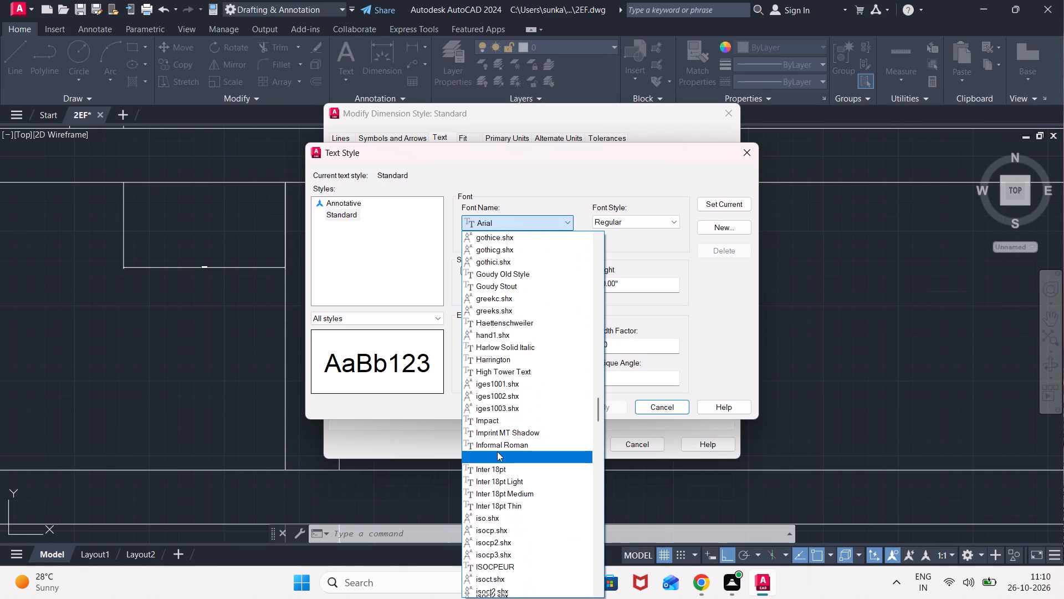
pyautogui.scroll(-2, 497, 451)
pyautogui.scroll(-1, 489, 526)
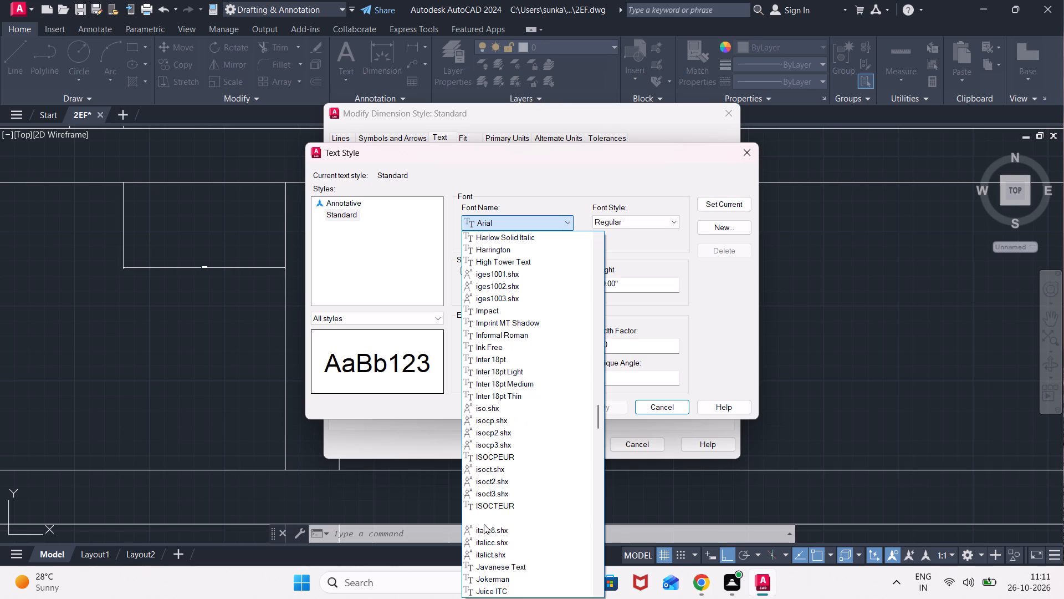
pyautogui.click(482, 531)
pyautogui.click(588, 404)
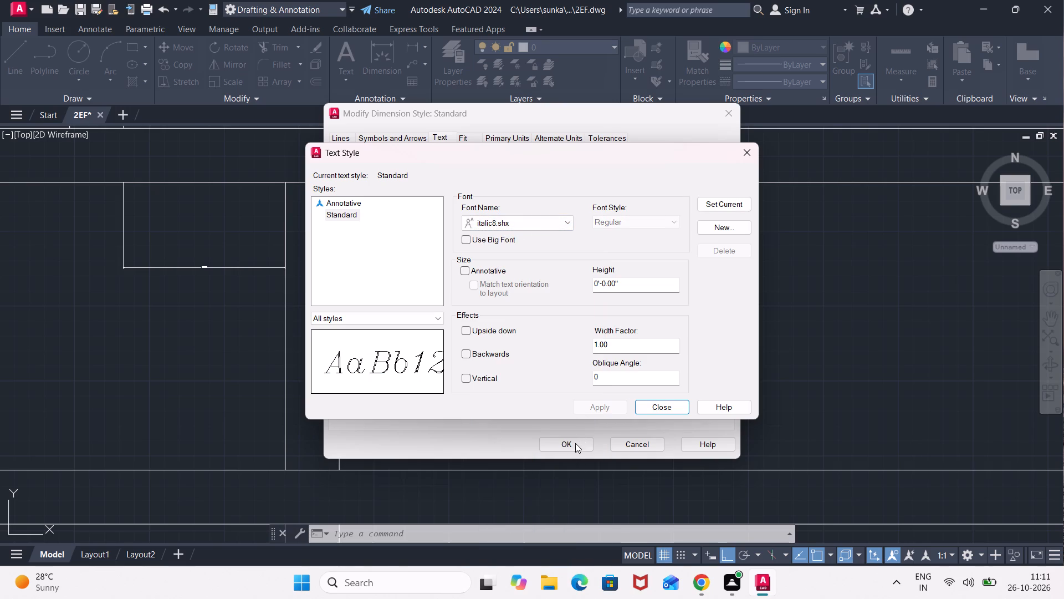
pyautogui.click(653, 401)
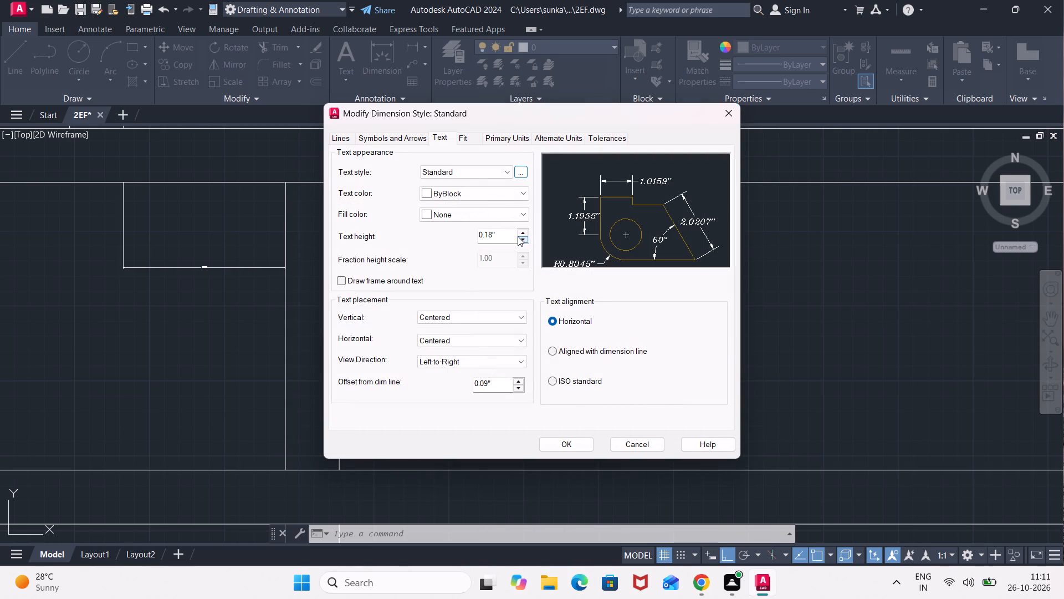
# Set the Standard dimension style's text height to 8" and close the style settings.
pyautogui.doubleClick(505, 235)
pyautogui.press('8')
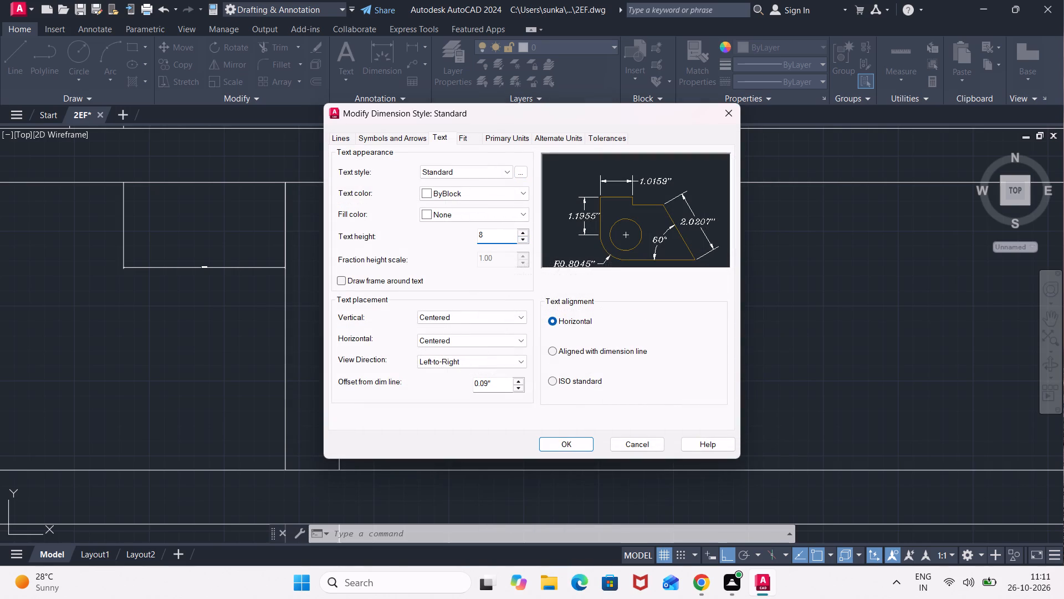
pyautogui.press('Return')
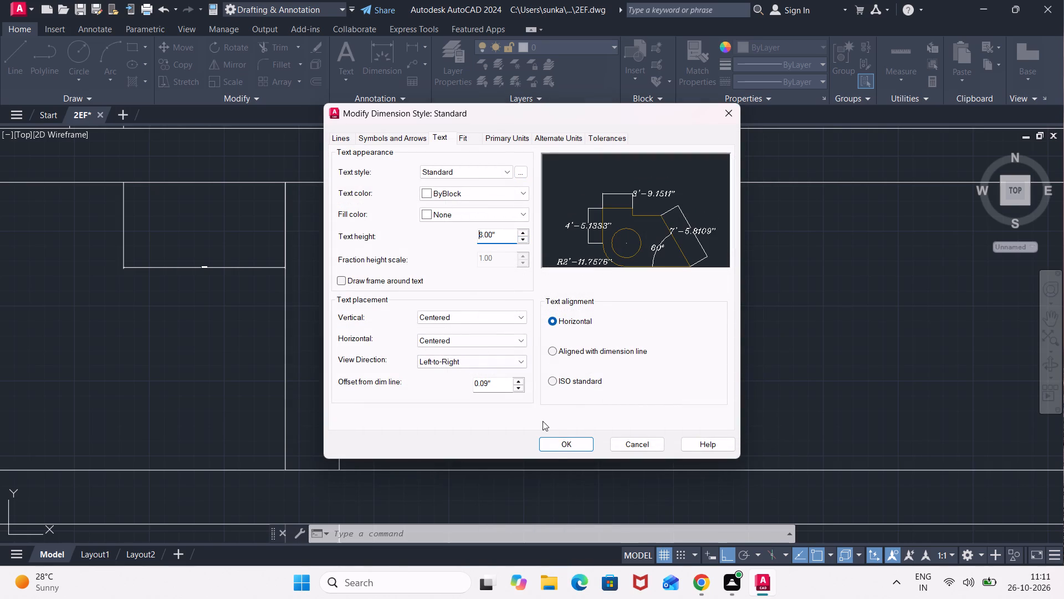
pyautogui.click(559, 449)
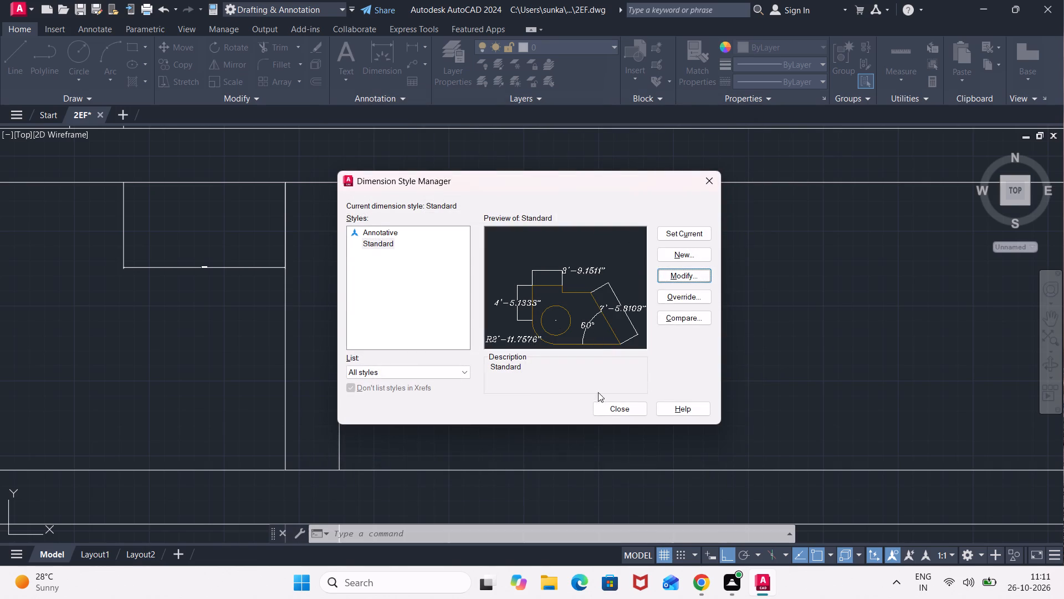
pyautogui.click(598, 412)
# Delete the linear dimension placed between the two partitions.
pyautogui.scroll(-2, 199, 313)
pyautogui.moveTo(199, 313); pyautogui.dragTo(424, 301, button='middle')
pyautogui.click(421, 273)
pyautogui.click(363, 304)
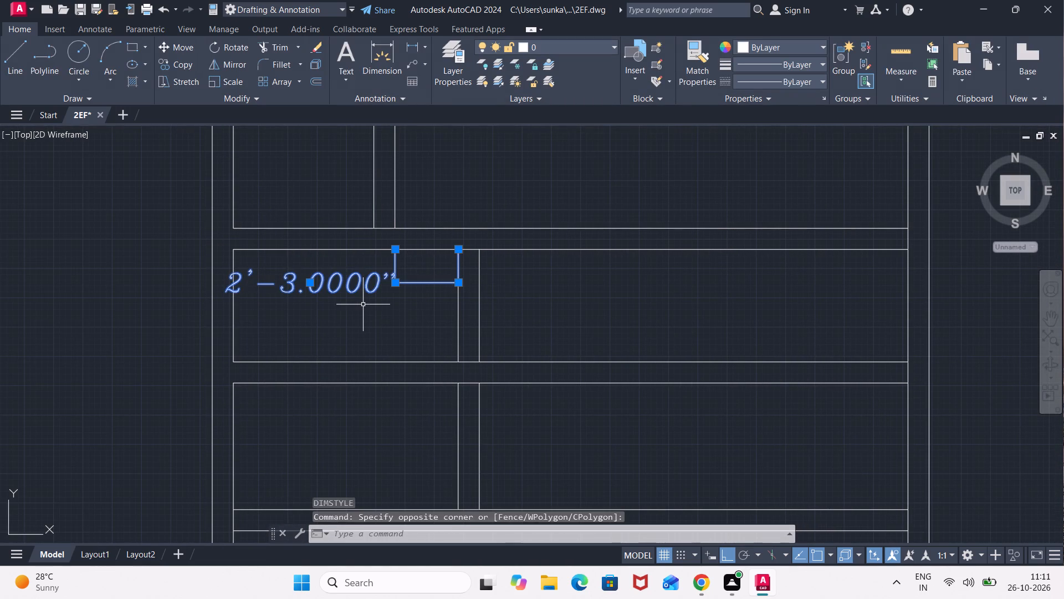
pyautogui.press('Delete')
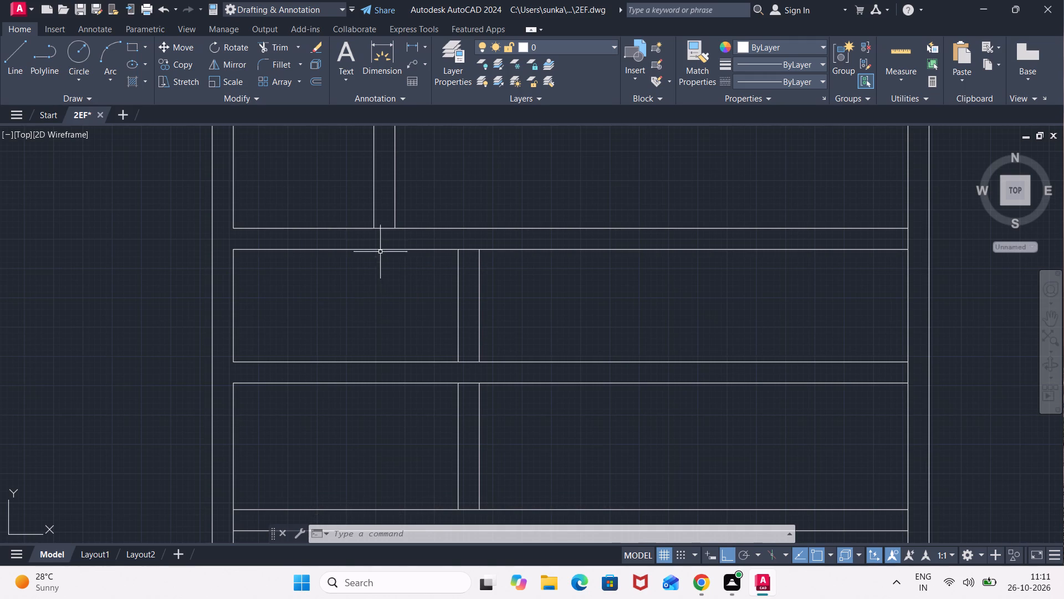
# Delete both vertical partition lines in the strip below the top rooms.
pyautogui.moveTo(407, 177); pyautogui.dragTo(422, 301, button='middle')
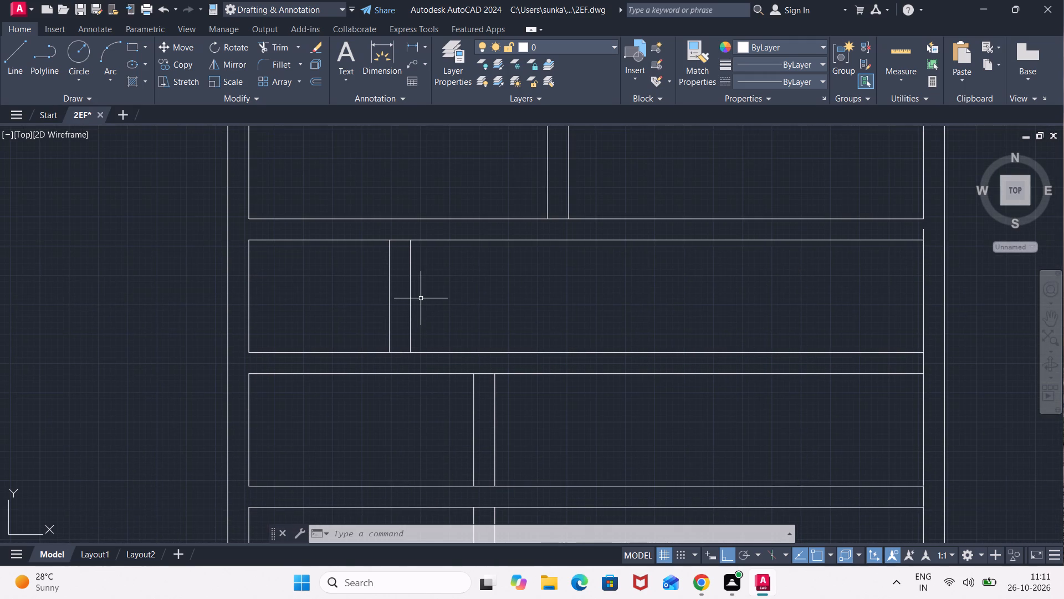
pyautogui.click(417, 296)
pyautogui.click(404, 313)
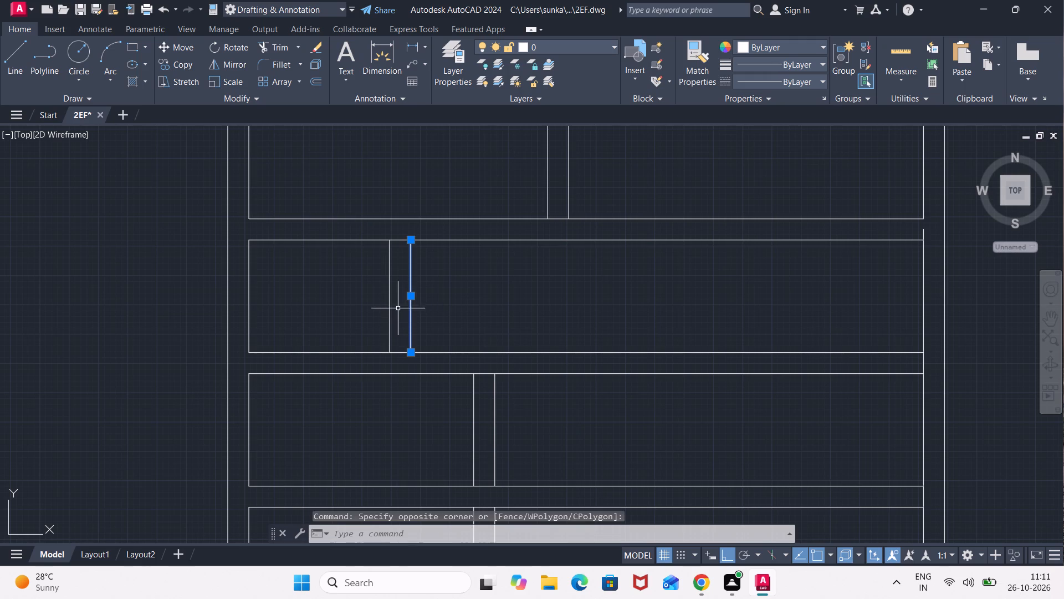
pyautogui.click(394, 302)
pyautogui.click(375, 313)
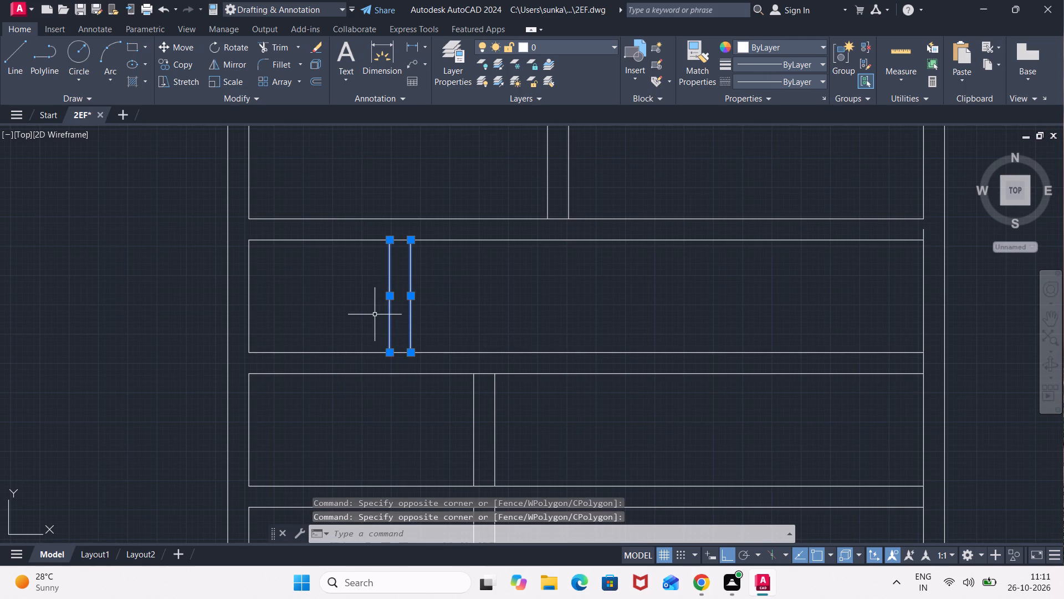
pyautogui.press('Delete')
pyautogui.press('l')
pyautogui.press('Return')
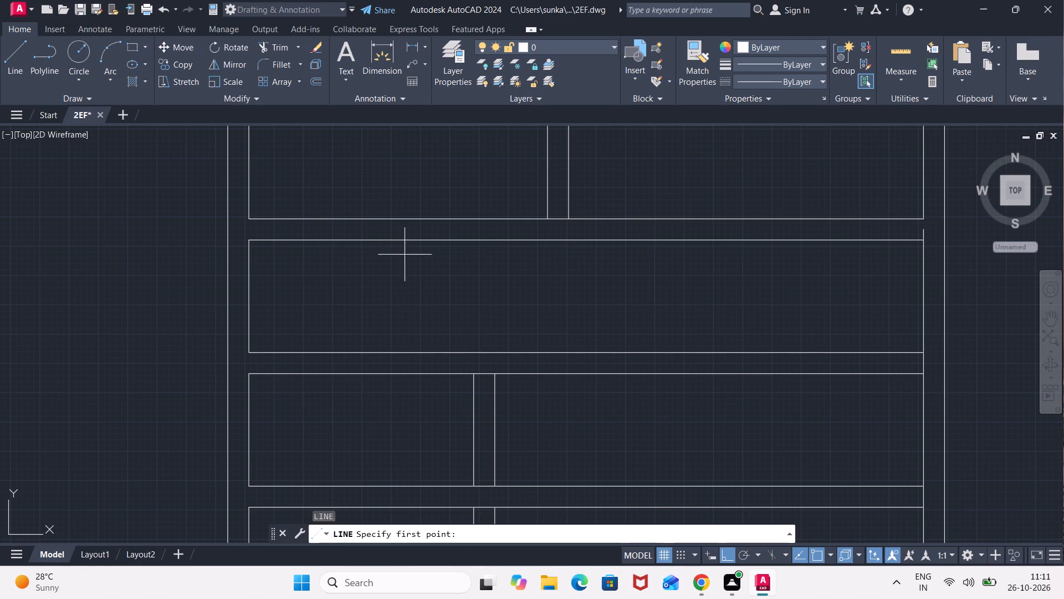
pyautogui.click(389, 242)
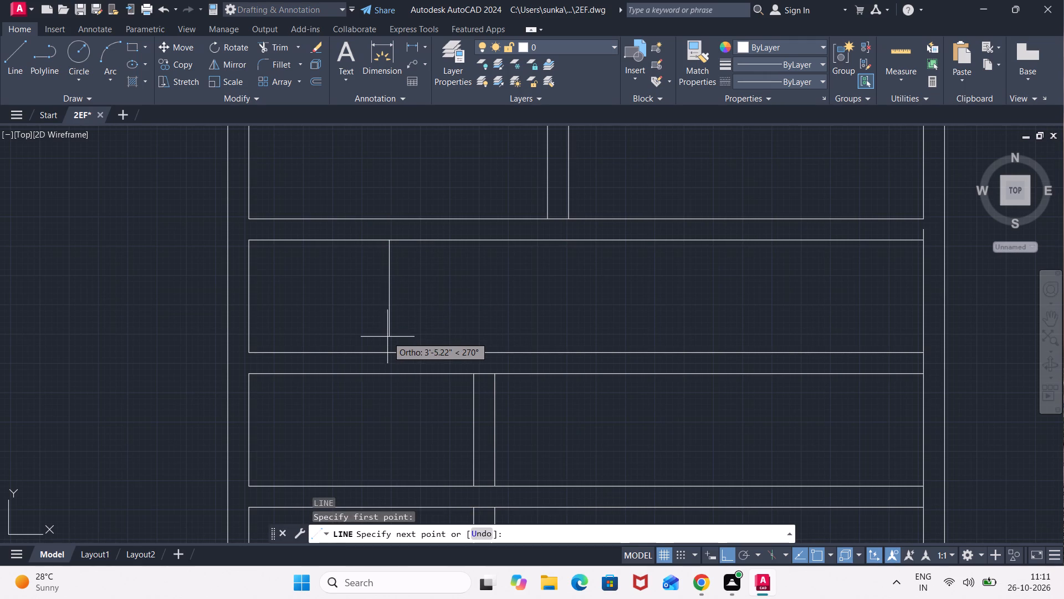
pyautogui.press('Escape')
# Draw a vertical line across the full height of the strip below the top rooms, slightly left of the deleted partition's position.
pyautogui.press('l')
pyautogui.press('Return')
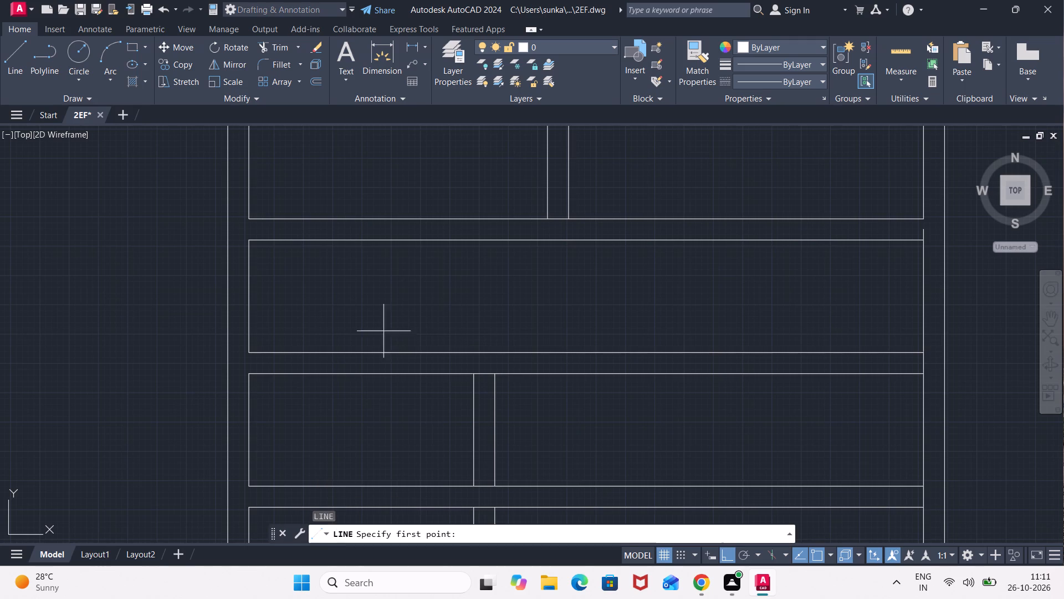
pyautogui.click(372, 241)
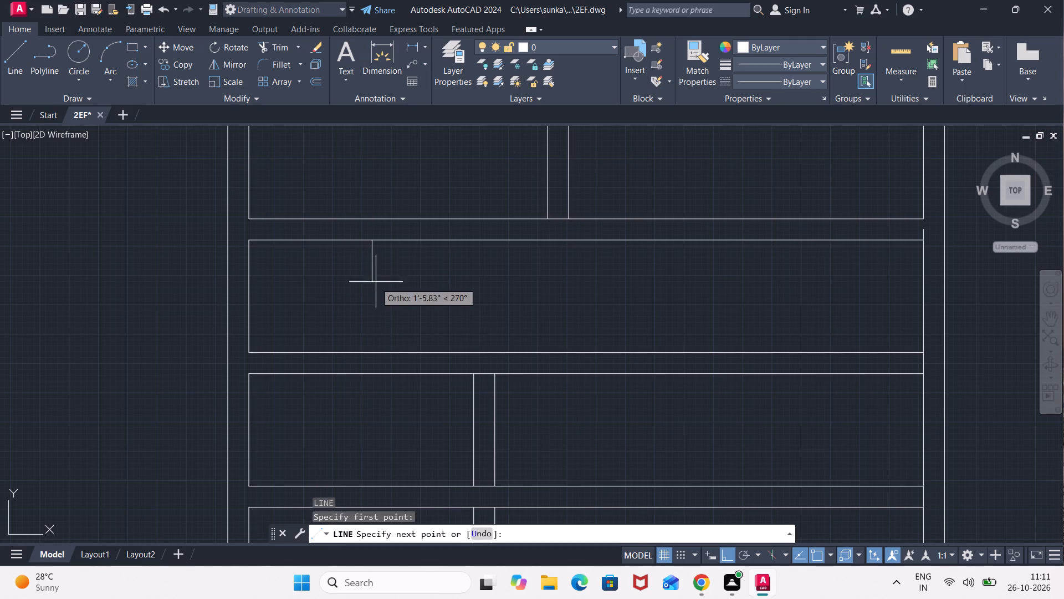
pyautogui.click(373, 351)
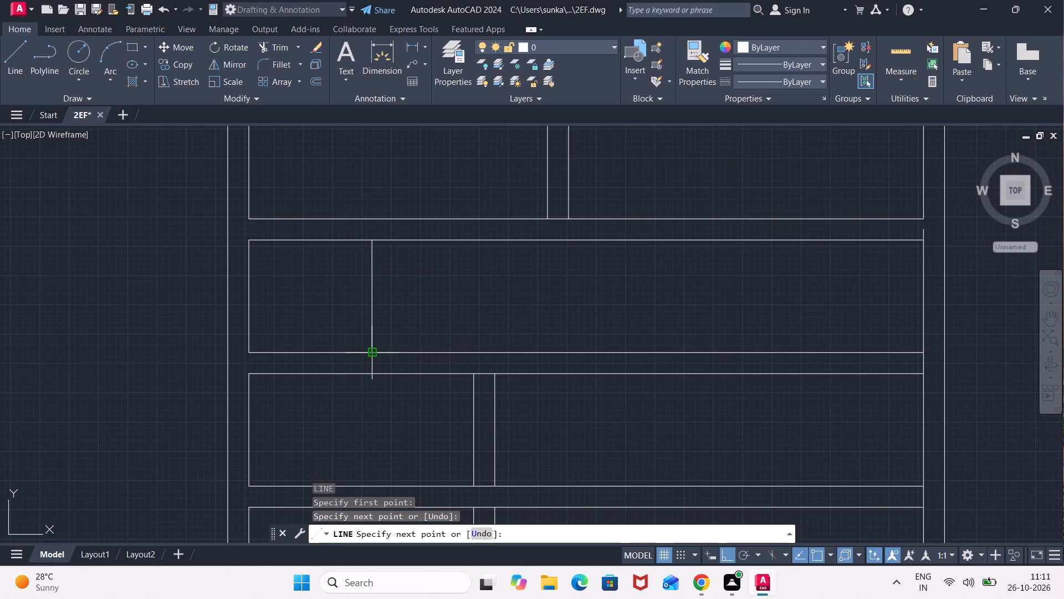
pyautogui.press('Escape')
# Offset the new vertical line 9" to the right to form the partition wall in that strip.
pyautogui.press('o')
pyautogui.press('Return')
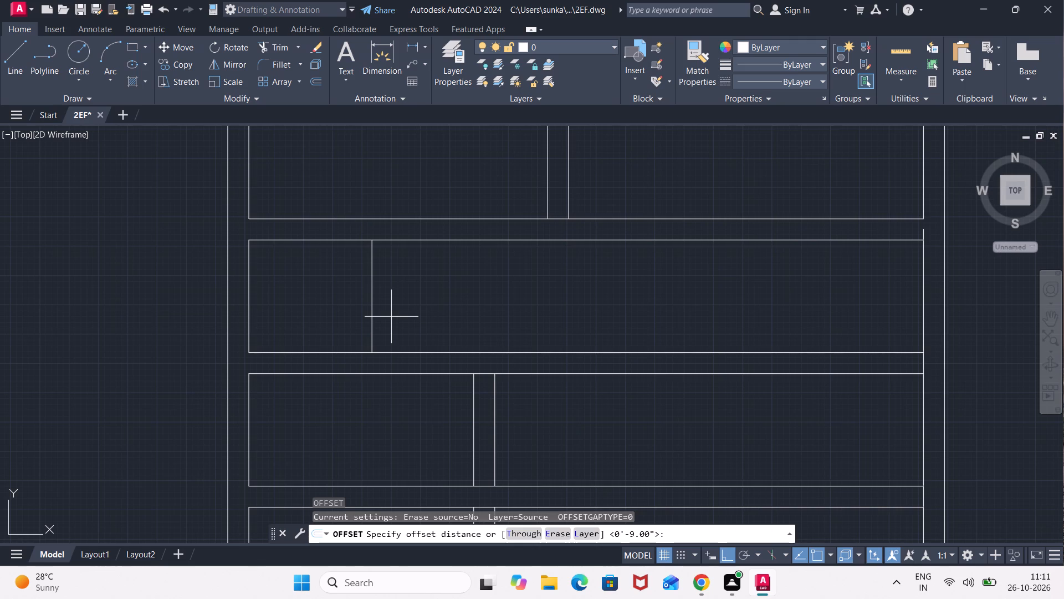
pyautogui.press('Return')
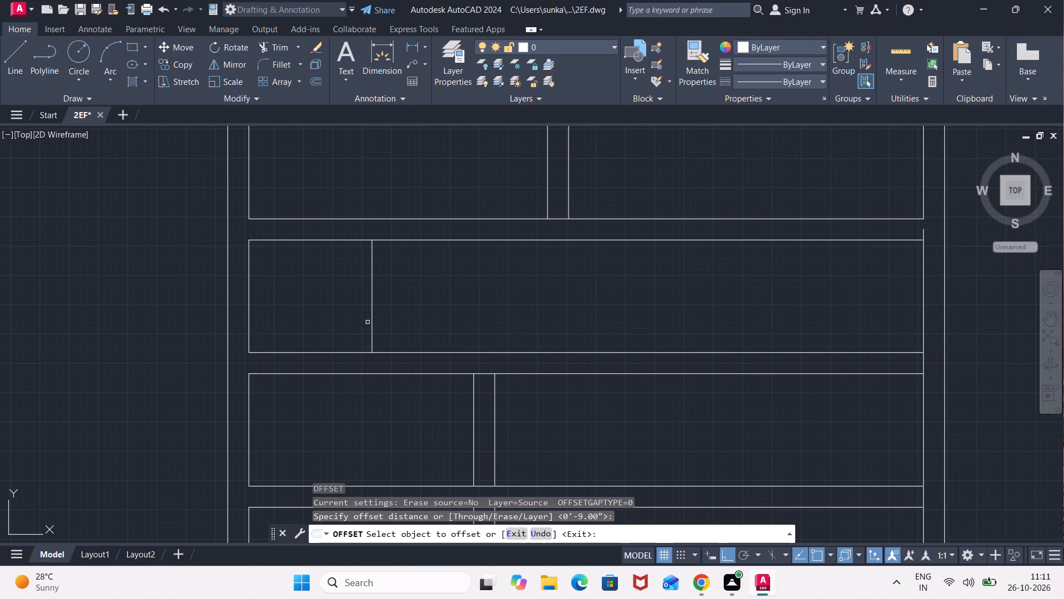
pyautogui.click(372, 325)
pyautogui.click(408, 326)
pyautogui.scroll(-1, 467, 377)
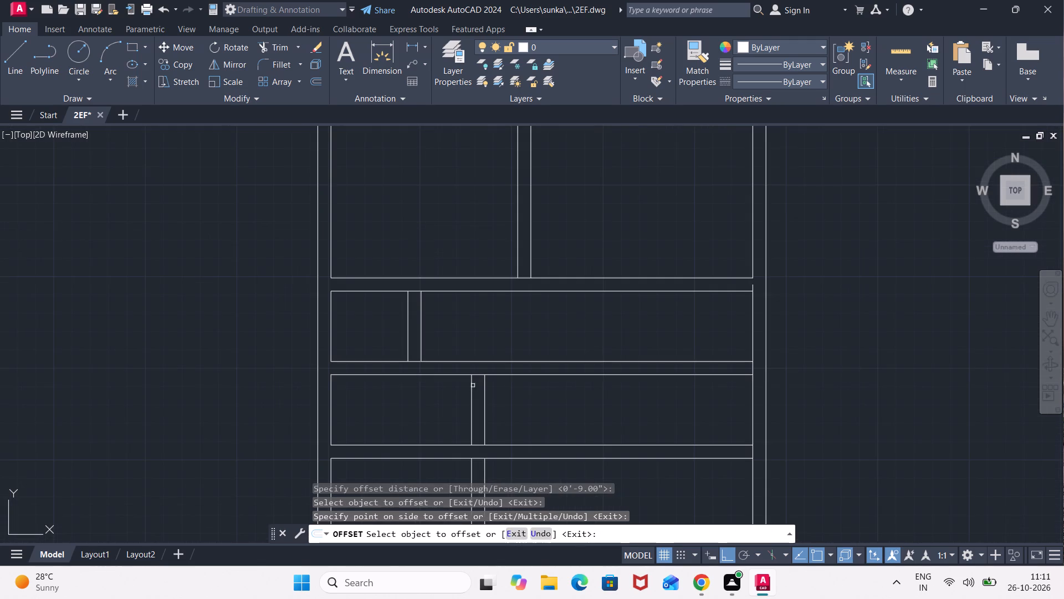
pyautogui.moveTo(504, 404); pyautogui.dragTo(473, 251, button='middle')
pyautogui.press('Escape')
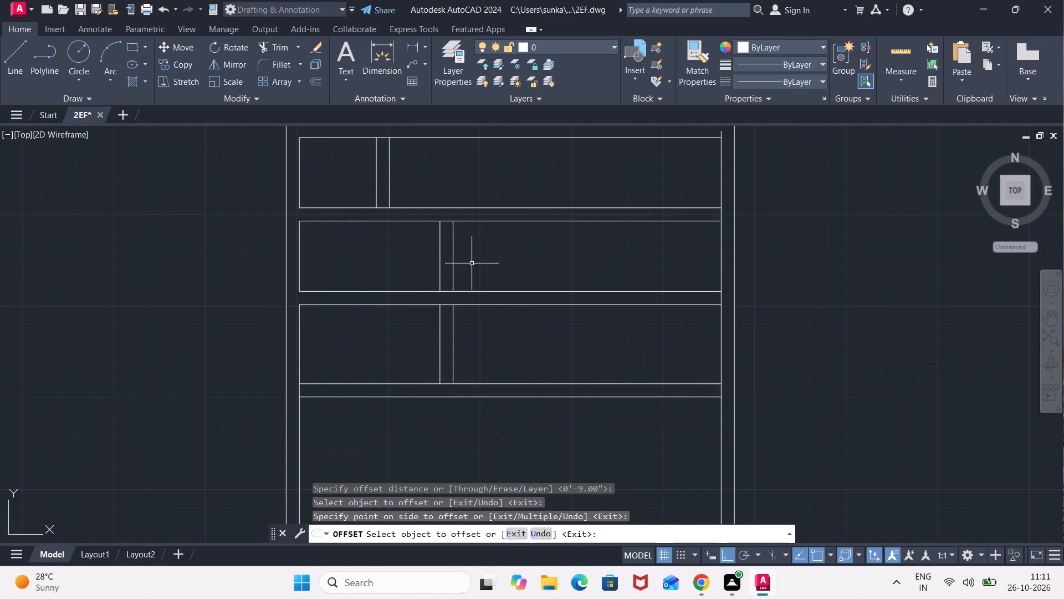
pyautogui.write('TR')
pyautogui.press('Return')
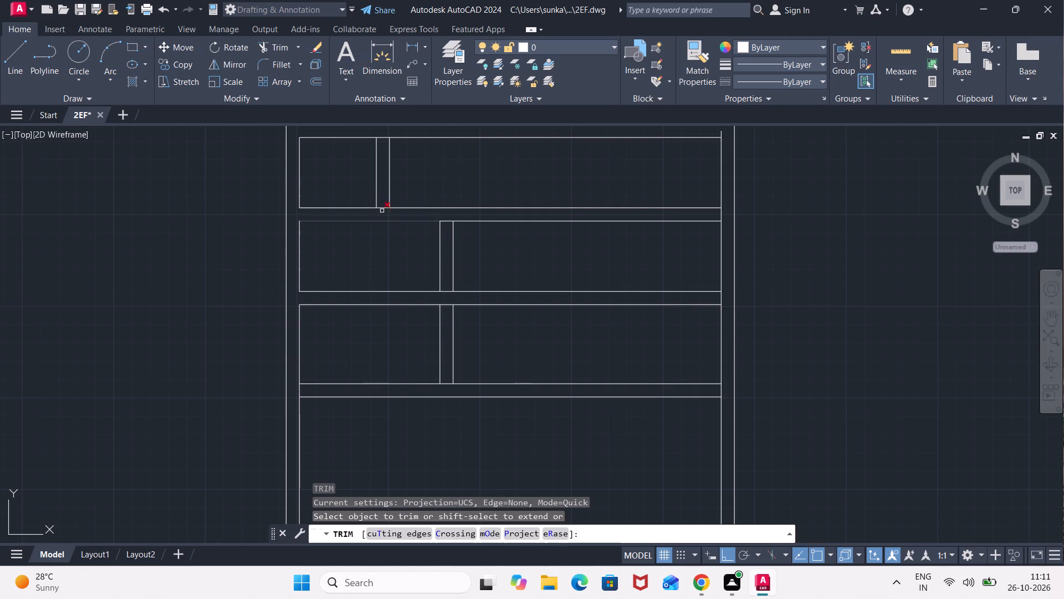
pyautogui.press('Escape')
# Stretch the right line of the partition in the strip below the top rooms across the 9" walls above and below it.
pyautogui.moveTo(410, 154); pyautogui.dragTo(412, 280, button='middle')
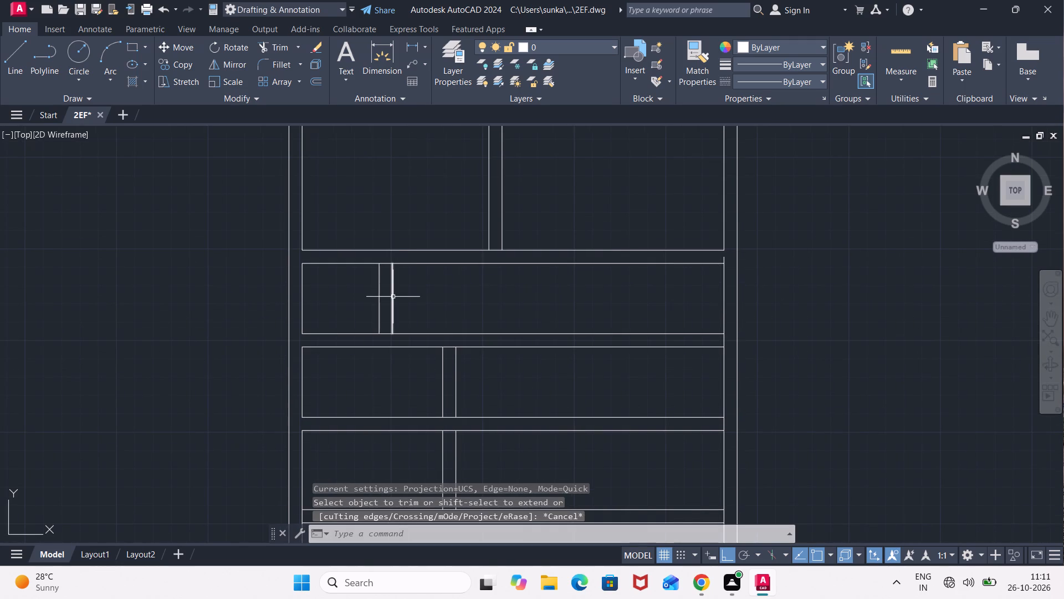
pyautogui.click(393, 297)
pyautogui.click(390, 259)
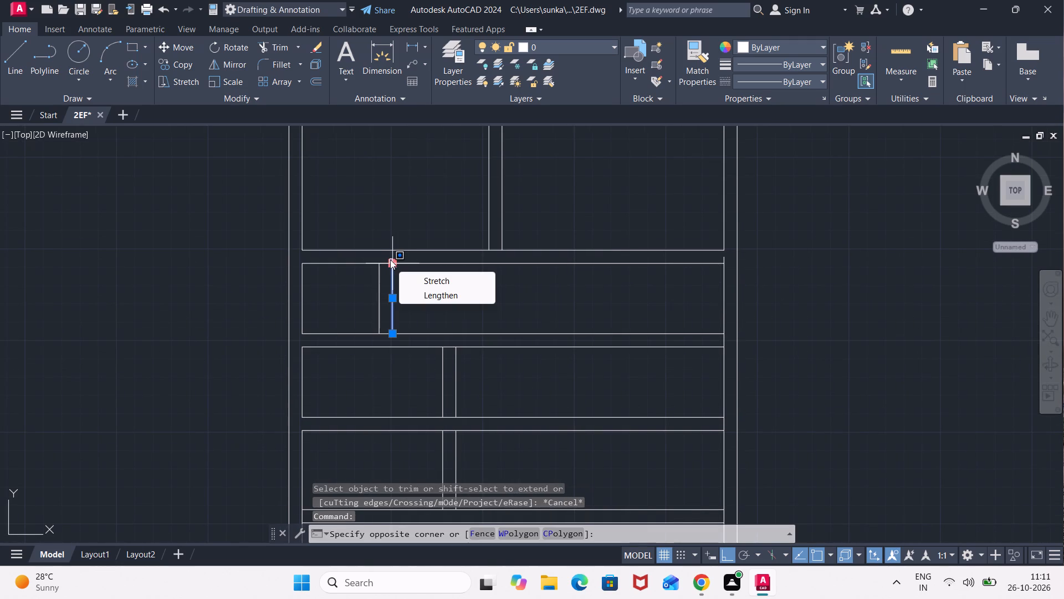
pyautogui.press('Escape')
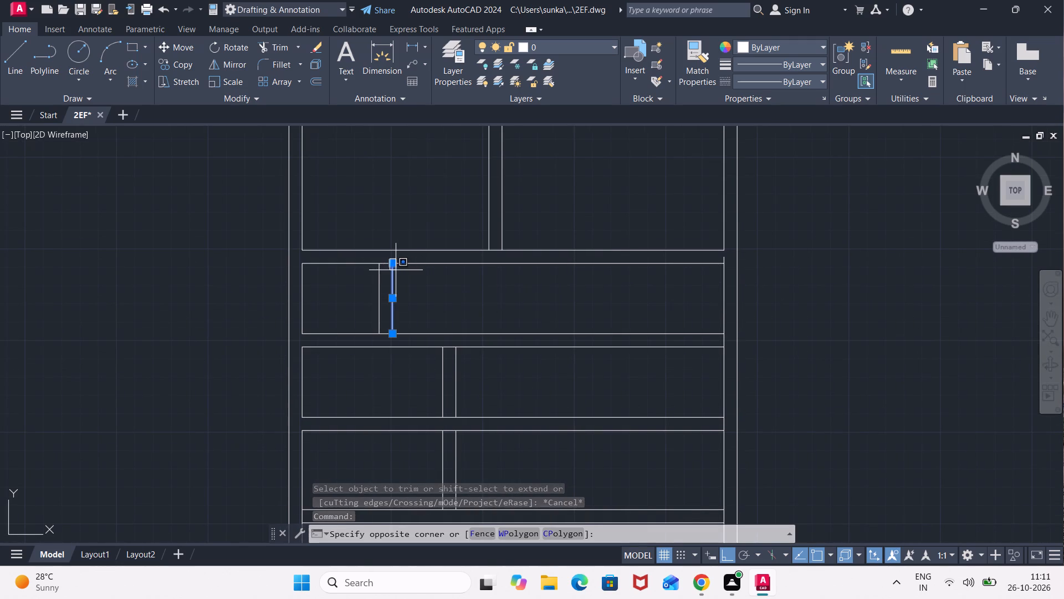
pyautogui.click(394, 261)
pyautogui.click(392, 261)
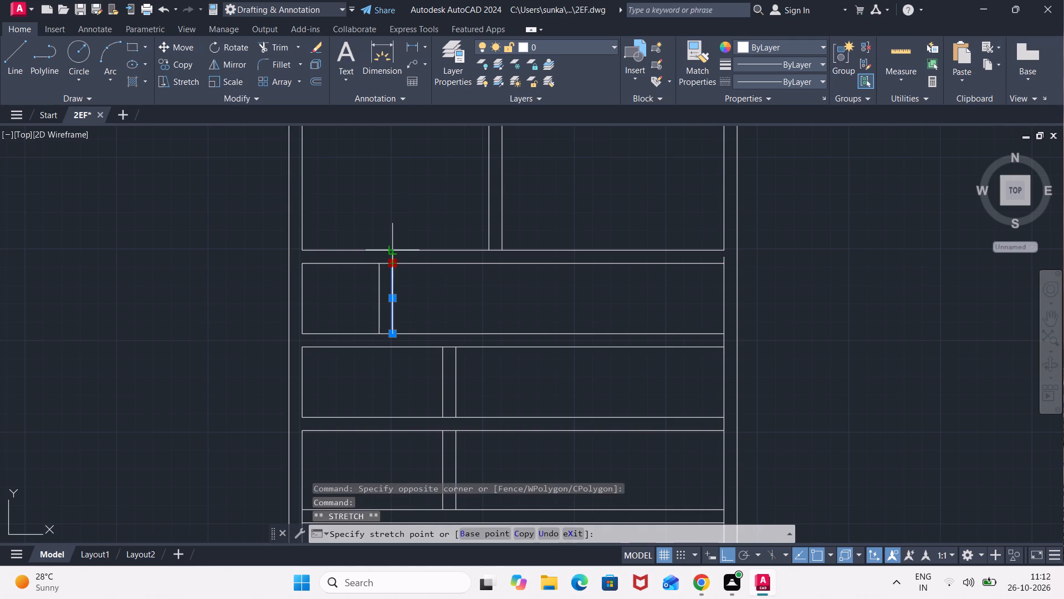
pyautogui.click(390, 248)
pyautogui.press('Escape')
pyautogui.click(396, 321)
pyautogui.click(390, 323)
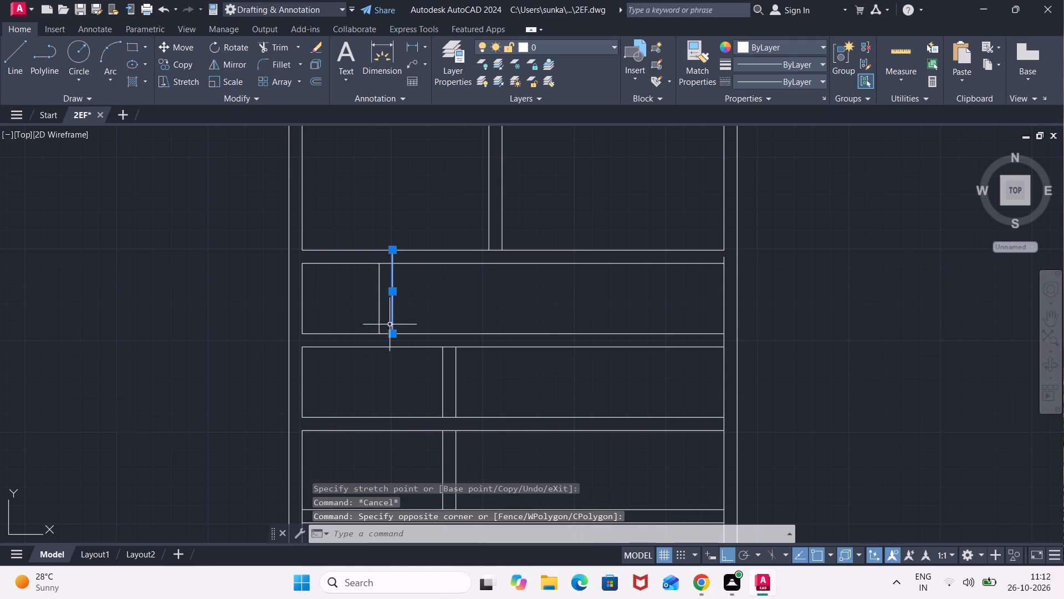
pyautogui.click(391, 331)
pyautogui.click(392, 348)
pyautogui.press('Escape')
pyautogui.press('Escape')
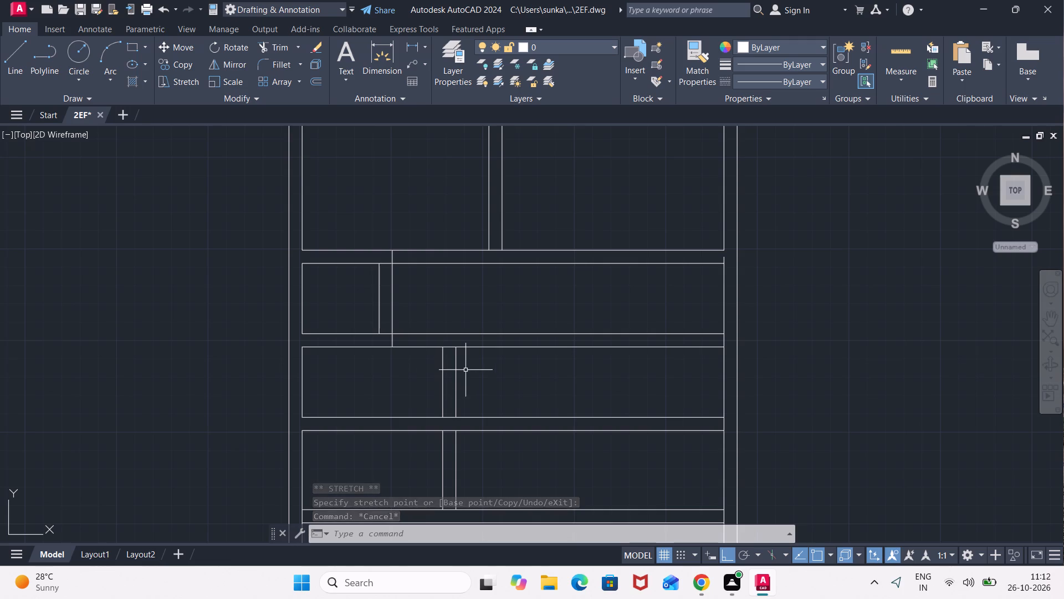
# Draw a line 4' rightward along the strip's top edge from below the top rooms' partition, continuing vertically down to the strip's bottom edge.
pyautogui.moveTo(556, 360); pyautogui.dragTo(502, 364, button='middle')
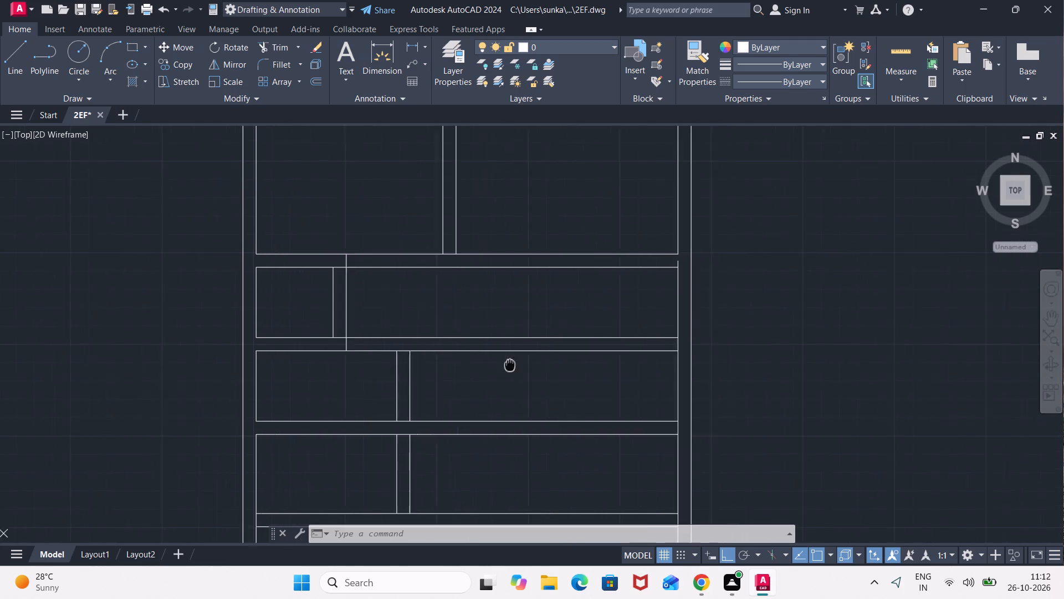
pyautogui.moveTo(502, 364); pyautogui.dragTo(485, 364, button='middle')
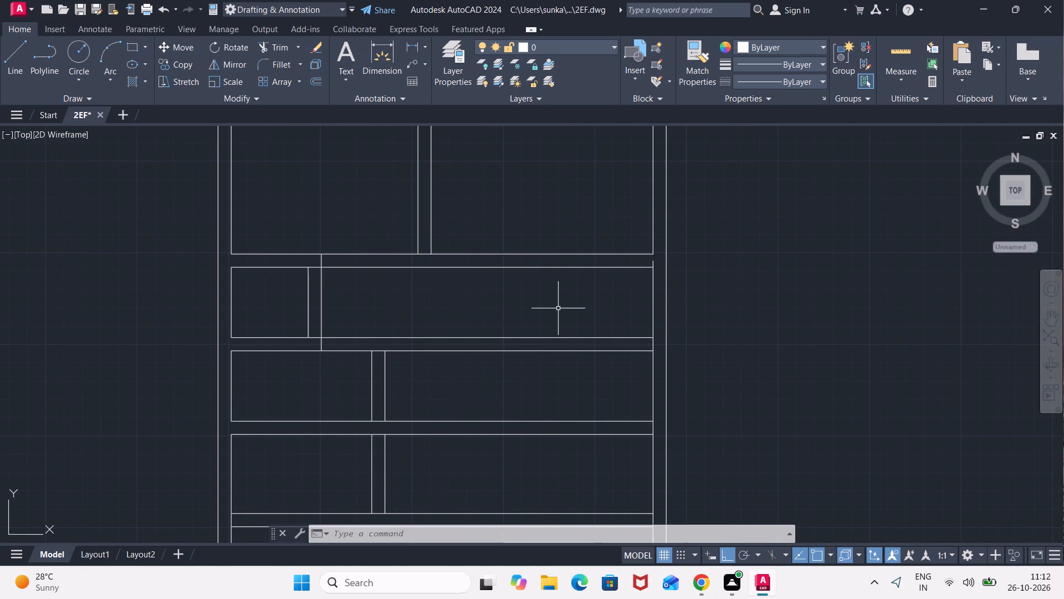
pyautogui.press('l')
pyautogui.press('Return')
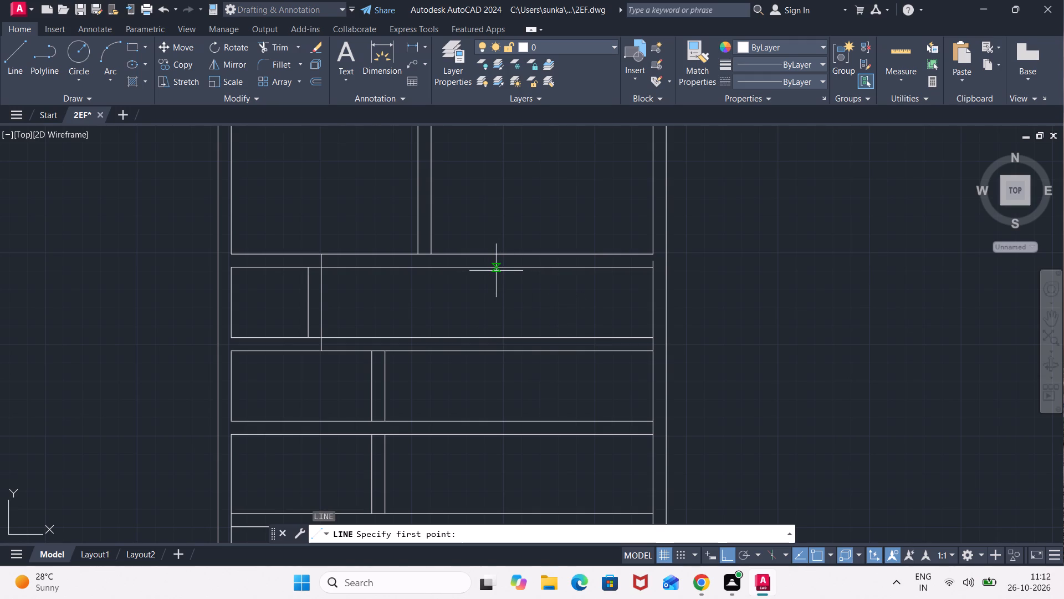
pyautogui.click(431, 266)
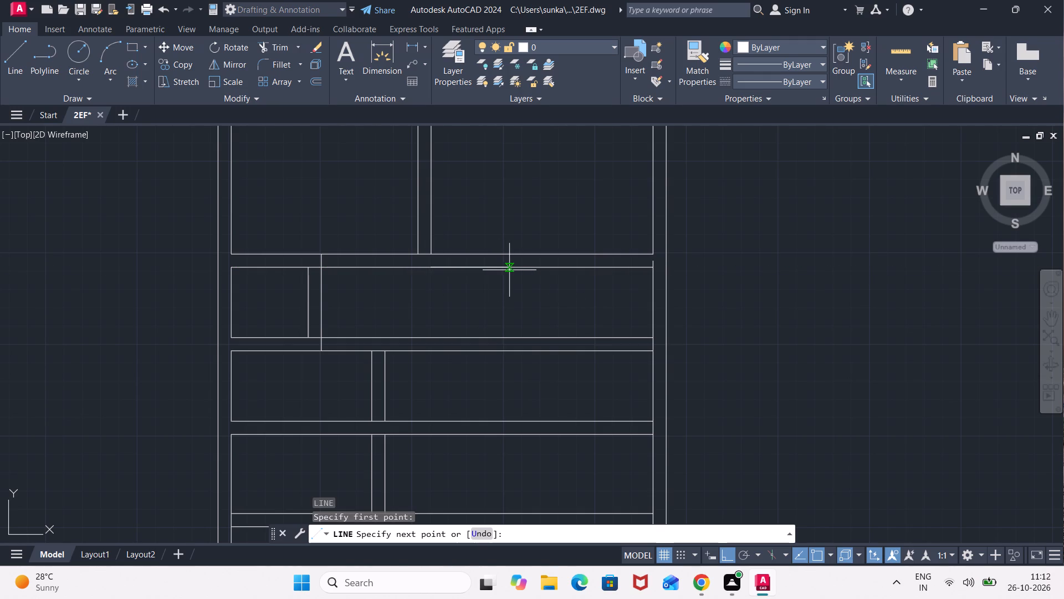
pyautogui.write("4'")
pyautogui.press('Return')
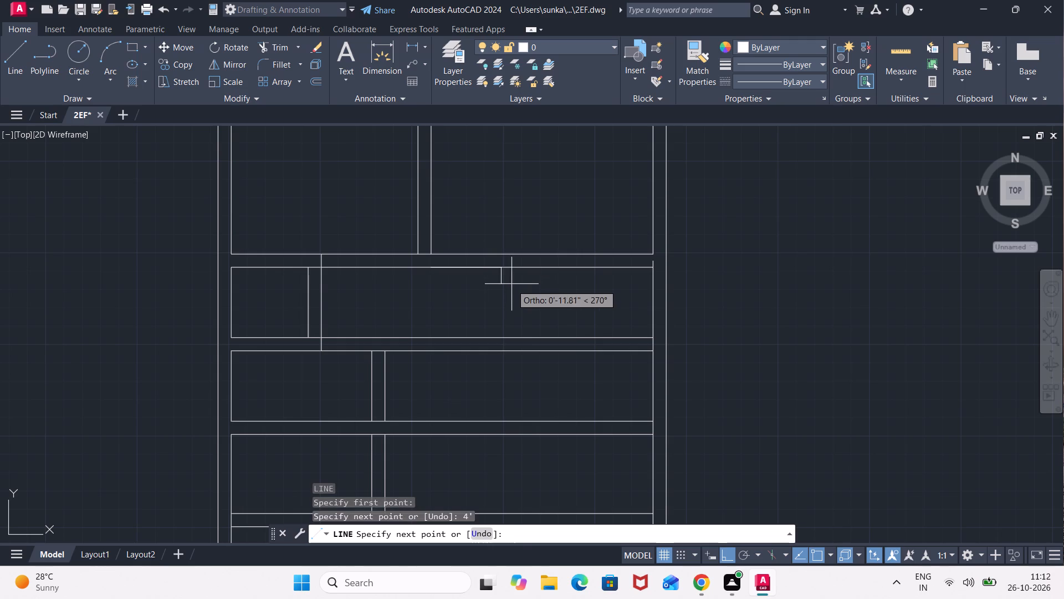
pyautogui.click(500, 333)
pyautogui.press('Escape')
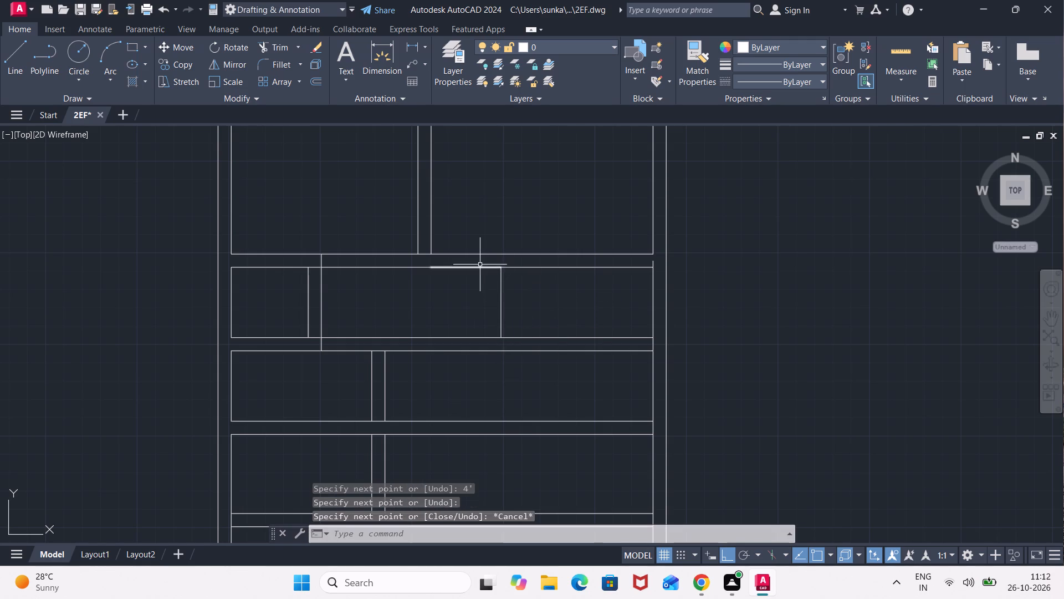
# Delete the 4' horizontal helper line along the strip's top edge.
pyautogui.click(480, 266)
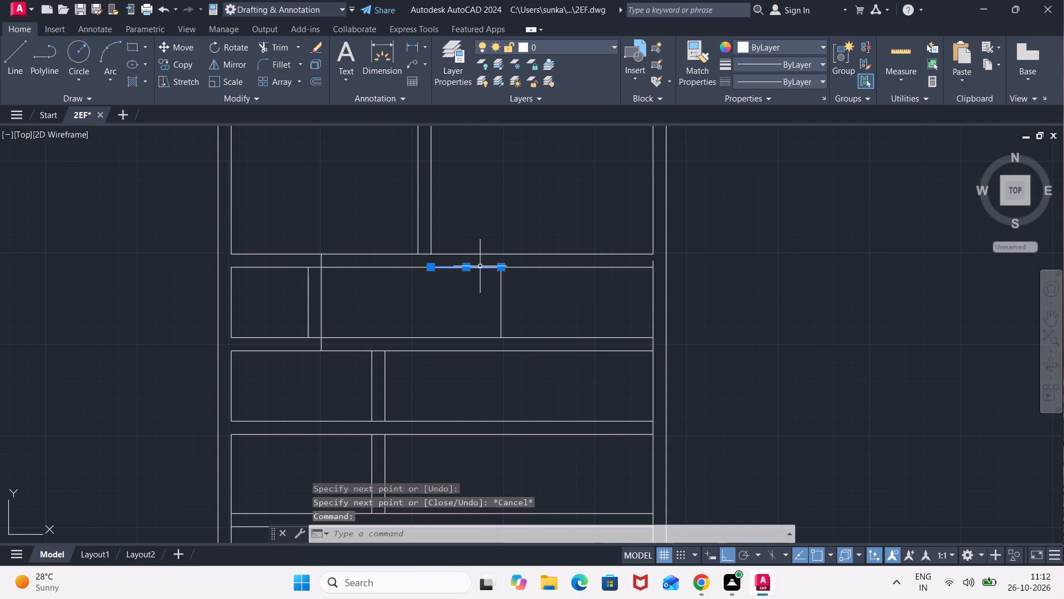
pyautogui.press('Delete')
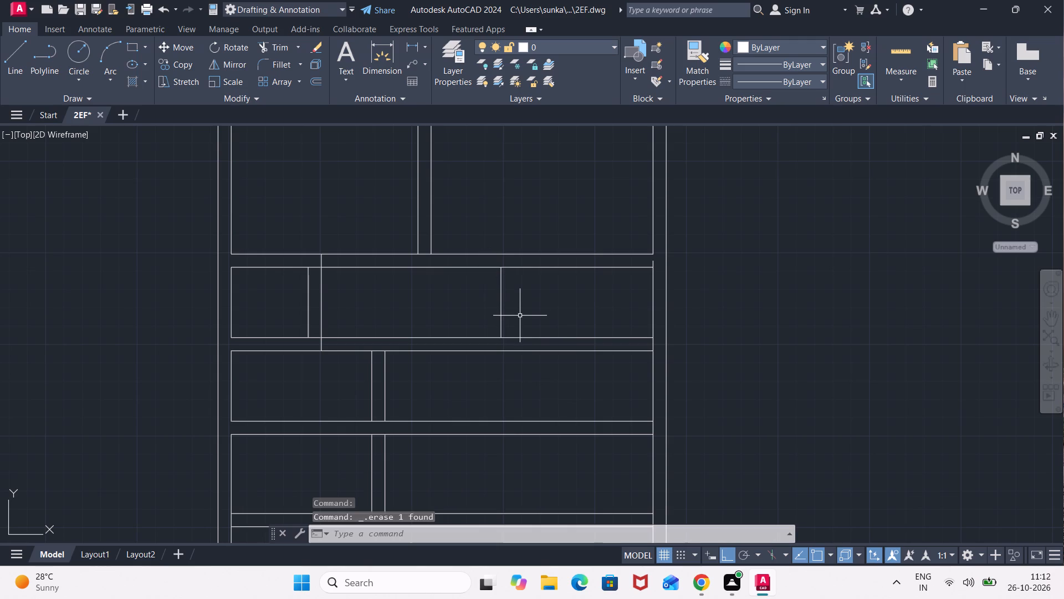
# Offset the new vertical line 9" to the right to form the second partition in the strip.
pyautogui.write('9"')
pyautogui.press('Return')
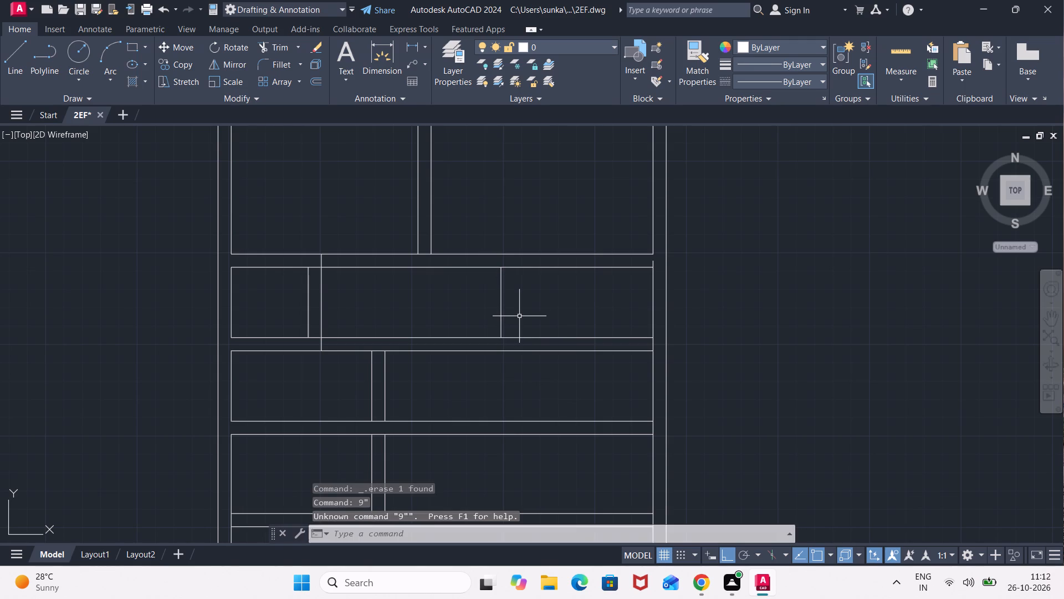
pyautogui.press('o')
pyautogui.press('Return')
pyautogui.press('Return')
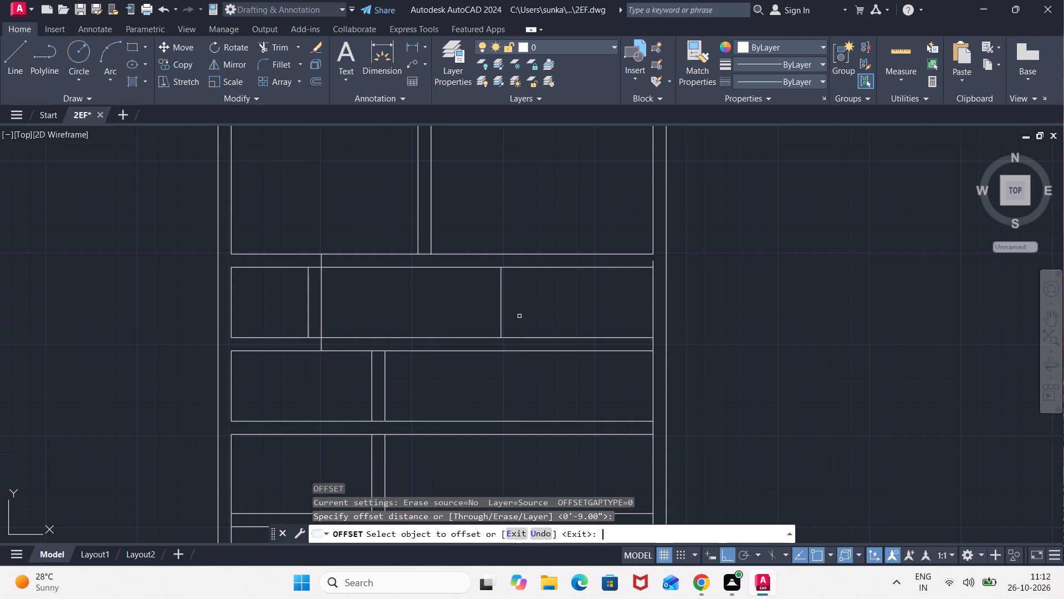
pyautogui.click(503, 318)
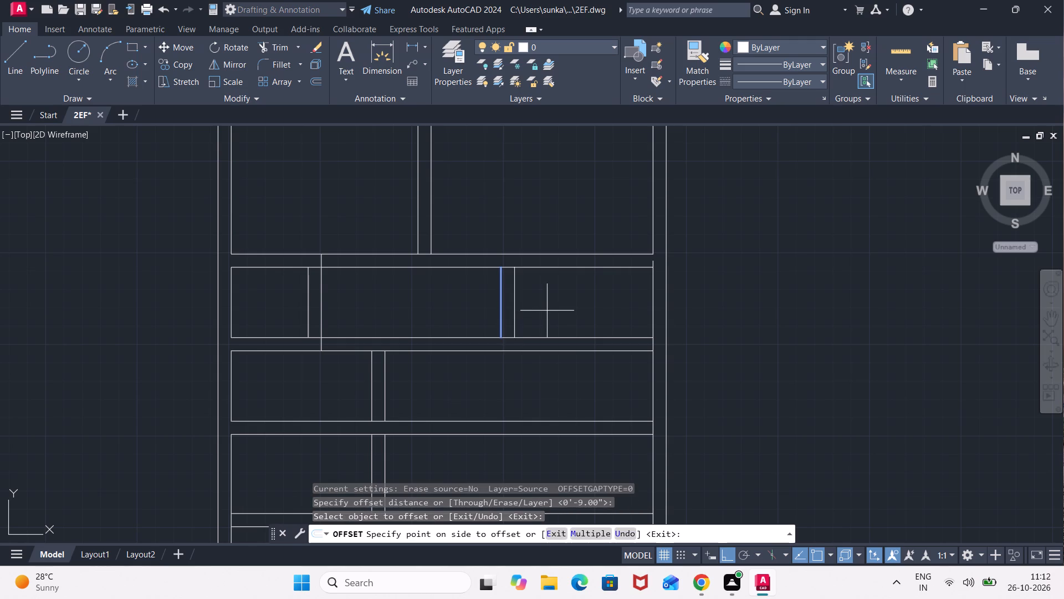
pyautogui.click(547, 311)
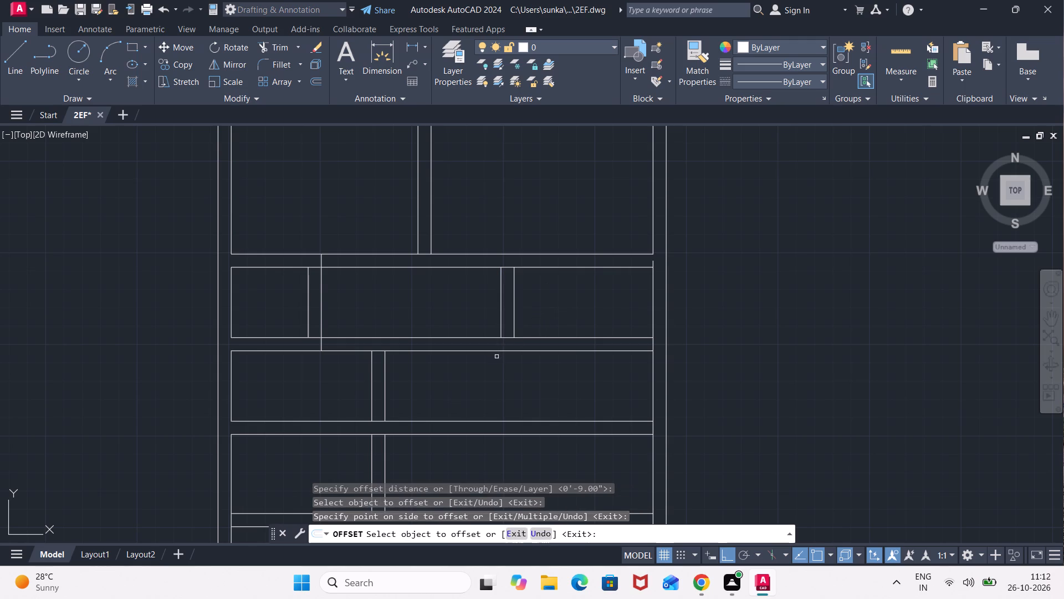
pyautogui.press('Escape')
# Stretch the right partition line of the second strip down to the top edge of the strip below.
pyautogui.moveTo(522, 385); pyautogui.dragTo(413, 286, button='middle')
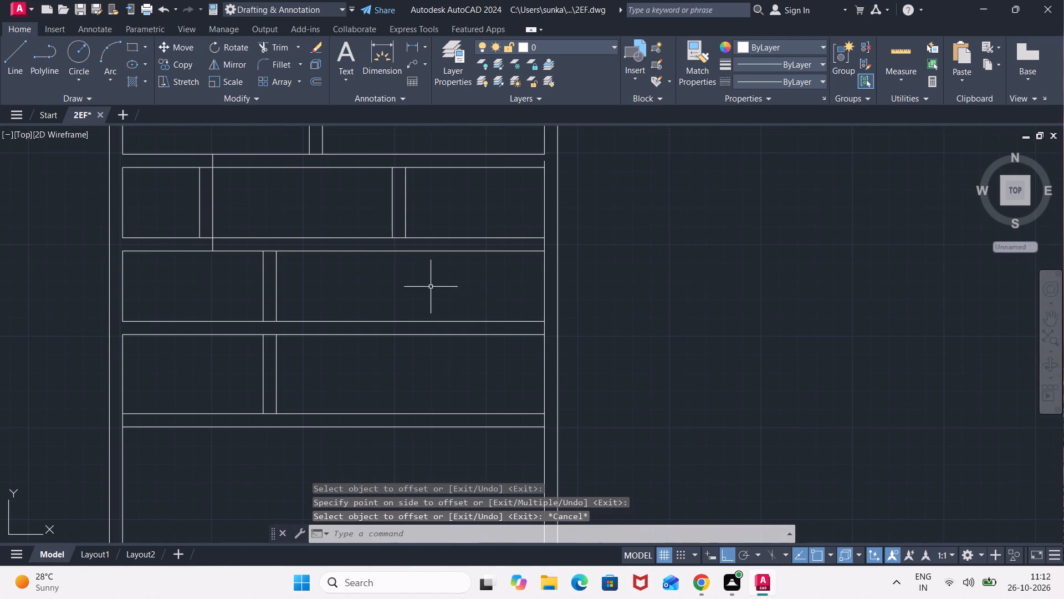
pyautogui.click(275, 313)
pyautogui.click(277, 318)
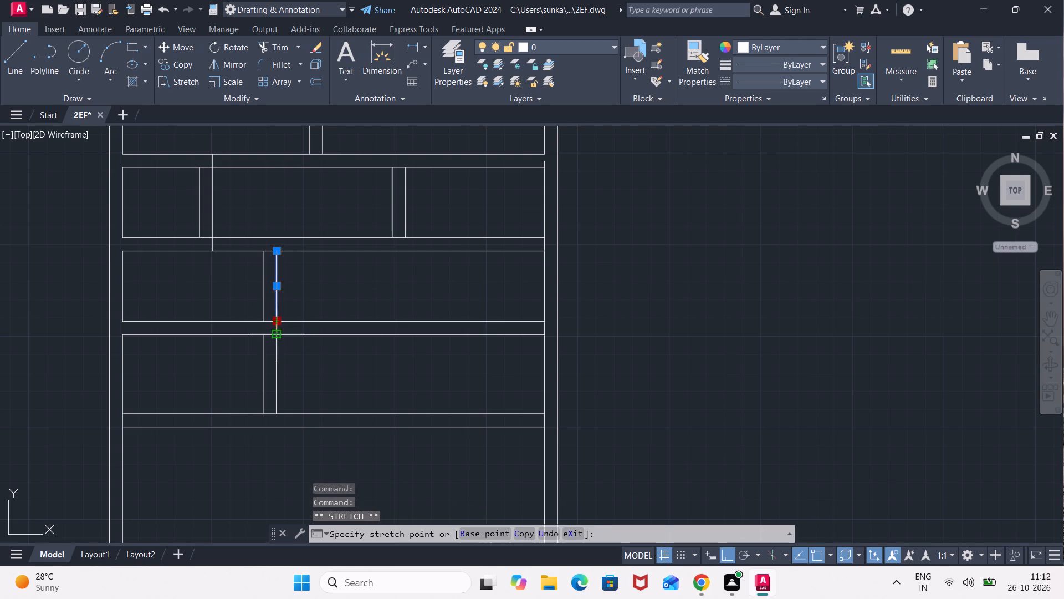
pyautogui.click(275, 338)
pyautogui.press('Escape')
pyautogui.press('Escape')
# Trim the wall between the second and third strips back to the partition, and open the partition's junctions with it and the wall below.
pyautogui.write('TR')
pyautogui.press('Return')
pyautogui.click(341, 358)
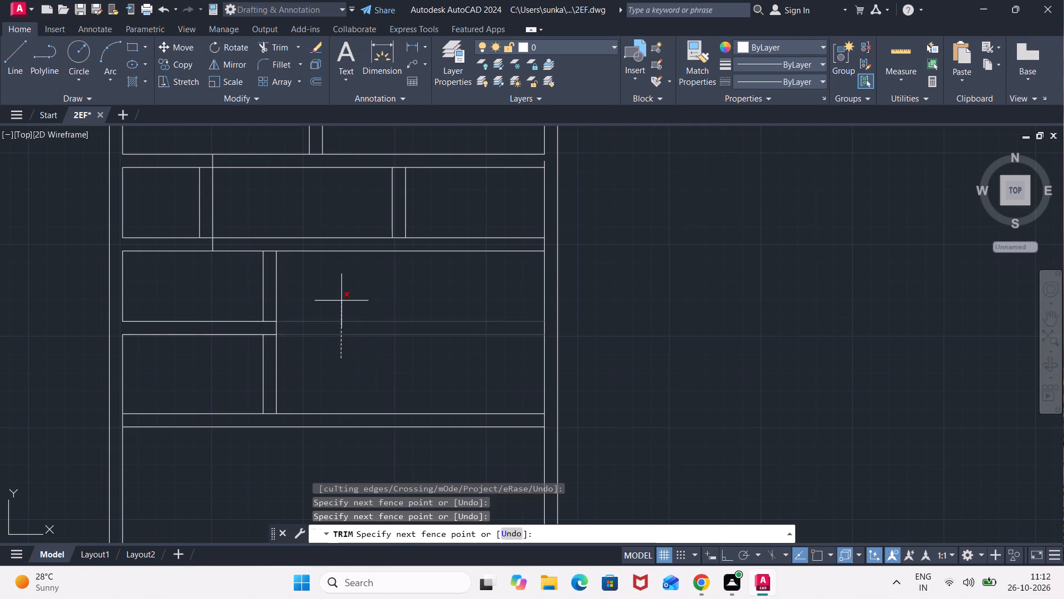
pyautogui.click(341, 299)
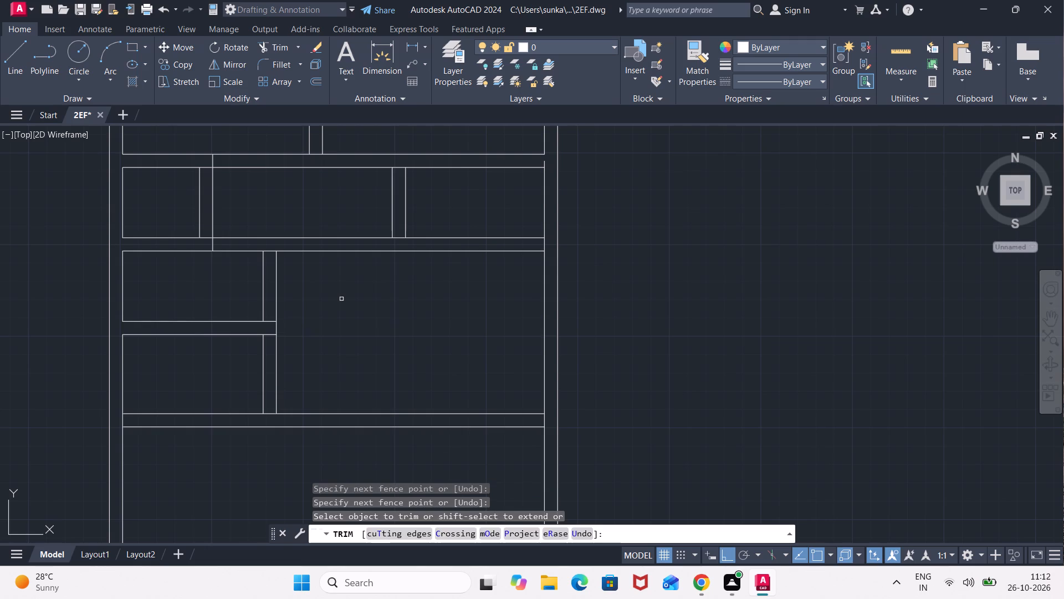
pyautogui.click(267, 341)
pyautogui.click(268, 311)
pyautogui.scroll(-1, 349, 400)
pyautogui.moveTo(333, 385); pyautogui.dragTo(367, 304, button='middle')
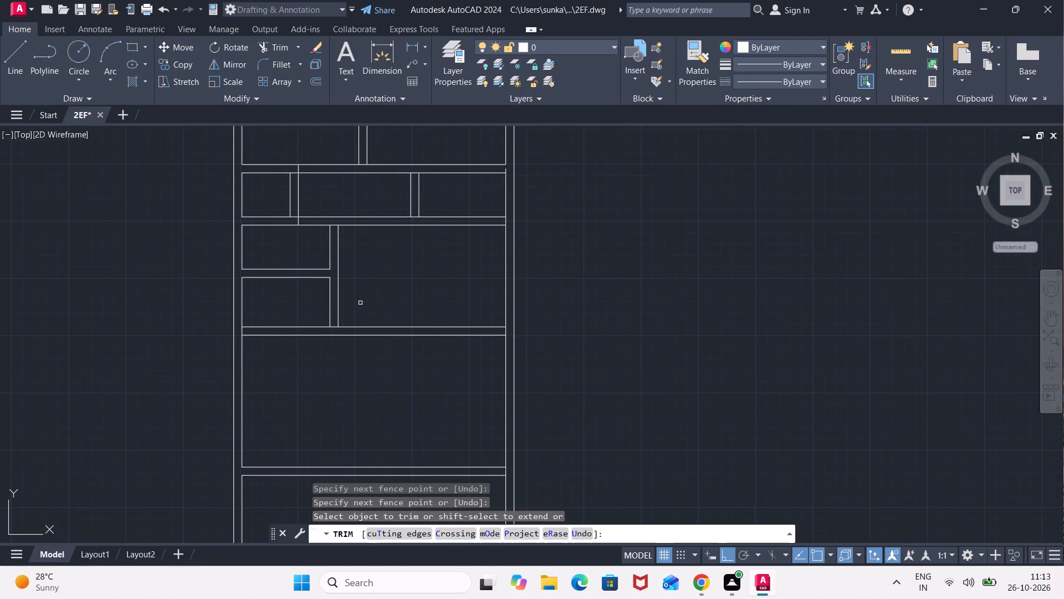
pyautogui.click(333, 328)
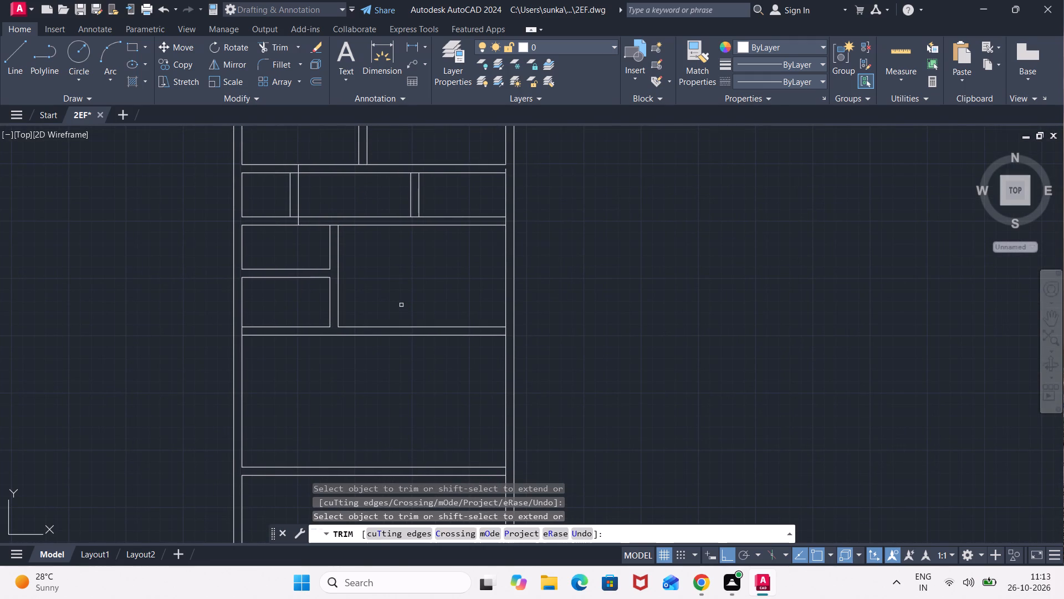
pyautogui.press('Escape')
# Trim the short inner outer-wall segment at the left end of the cross wall below the third strip.
pyautogui.write('TR')
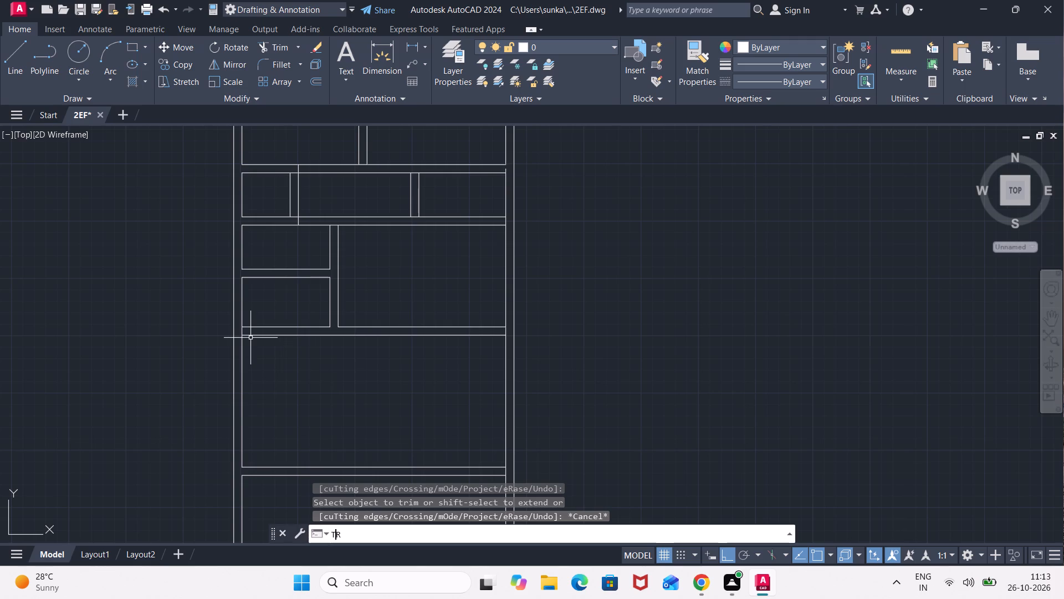
pyautogui.press('Return')
pyautogui.scroll(1, 241, 326)
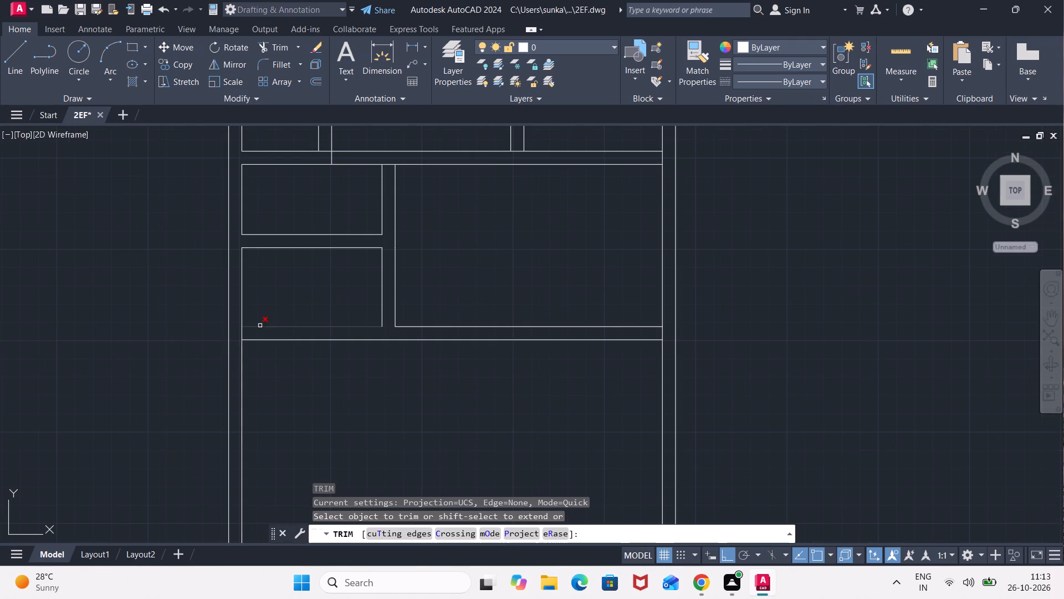
pyautogui.click(250, 333)
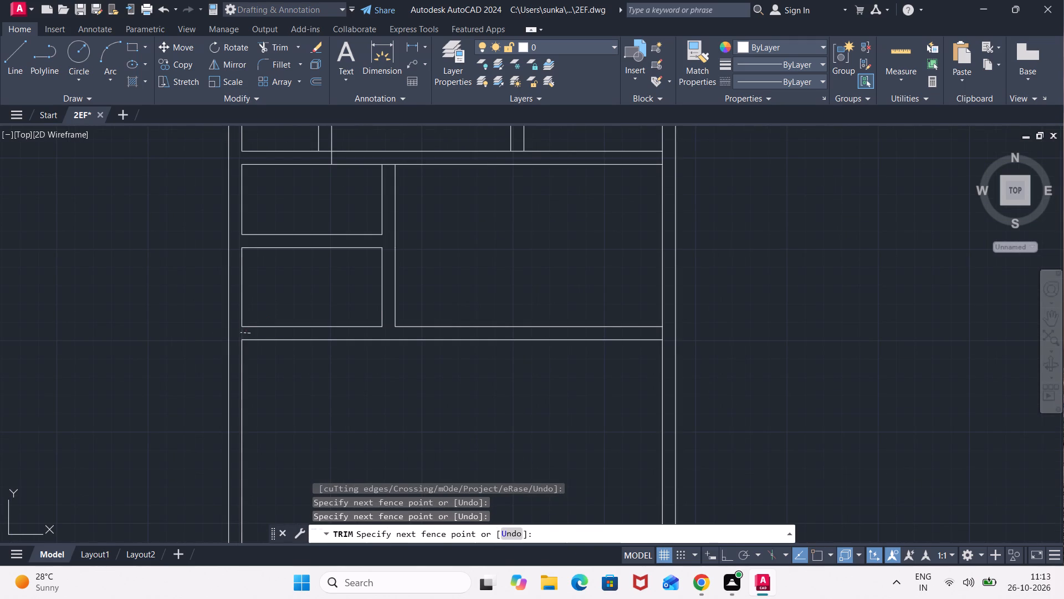
pyautogui.click(241, 333)
pyautogui.scroll(-1, 274, 366)
pyautogui.moveTo(283, 396); pyautogui.dragTo(288, 275, button='middle')
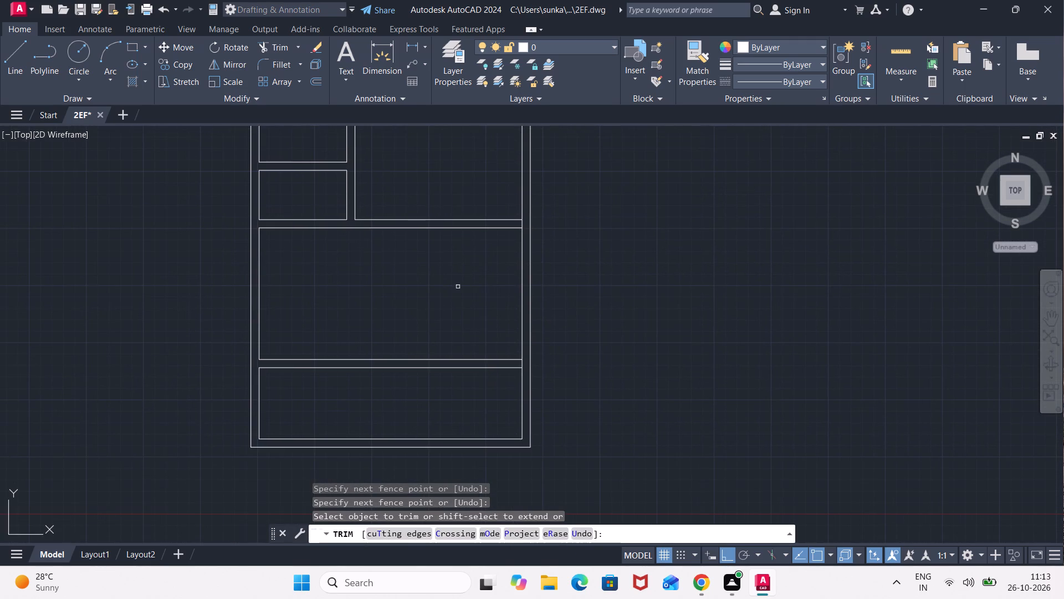
pyautogui.press('Escape')
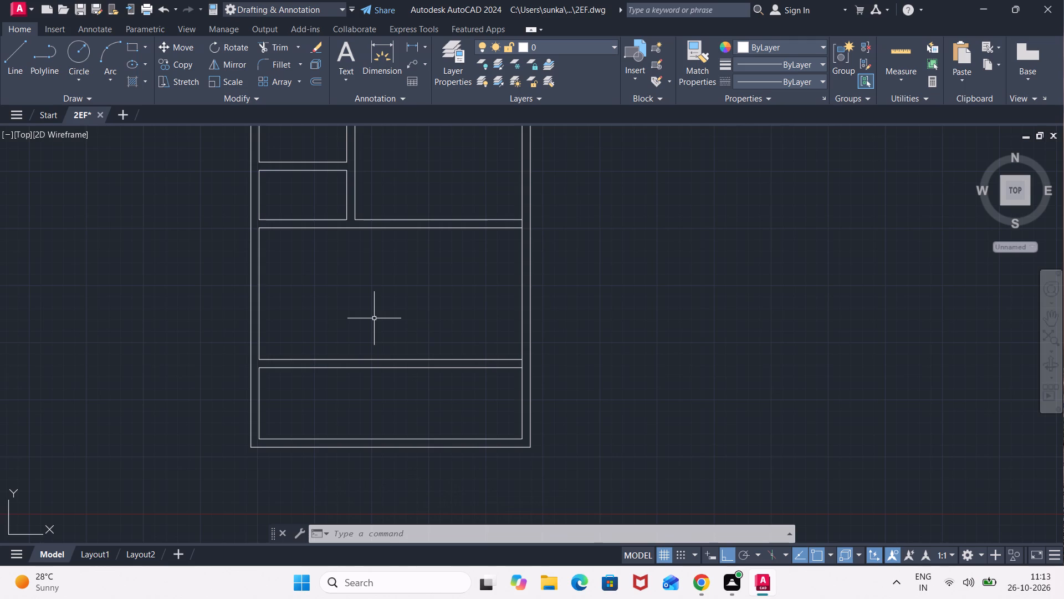
# Offset the inner left wall line of the large room below the small rooms 12'9" to the right.
pyautogui.press('o')
pyautogui.press('Return')
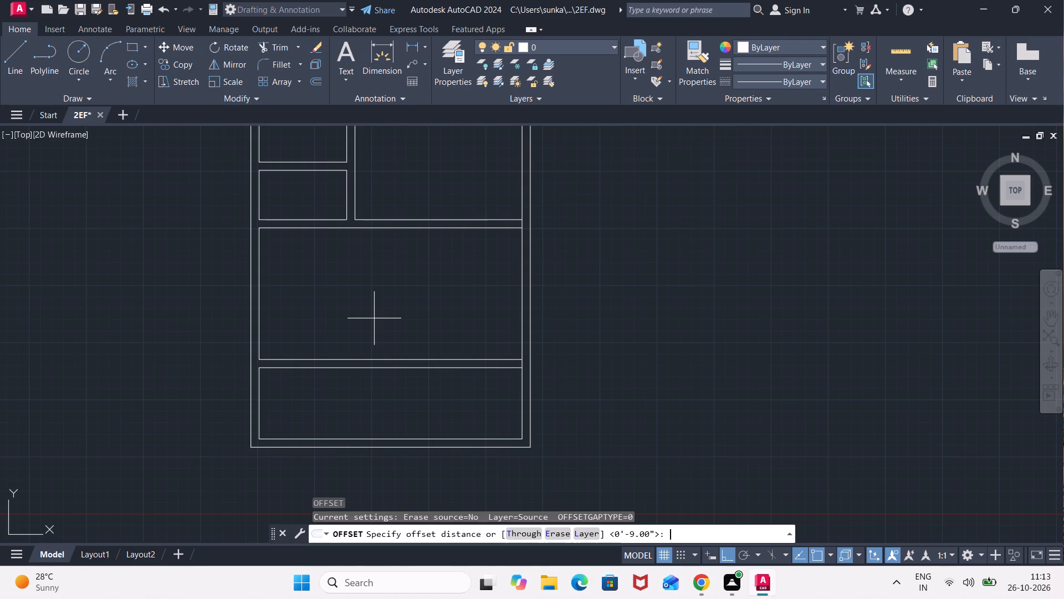
pyautogui.write('12\'9"')
pyautogui.press('Return')
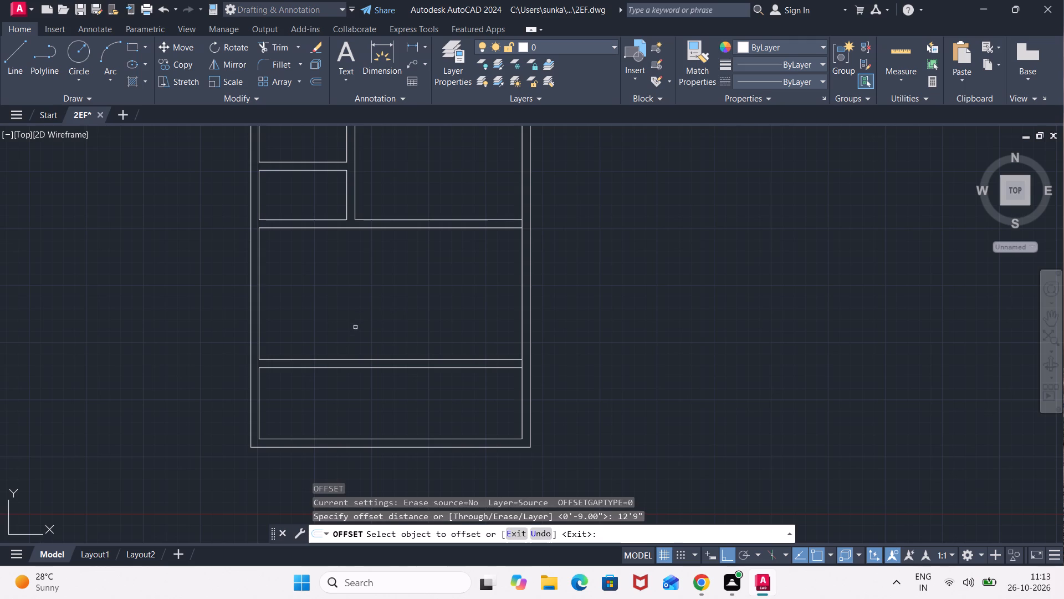
pyautogui.click(258, 326)
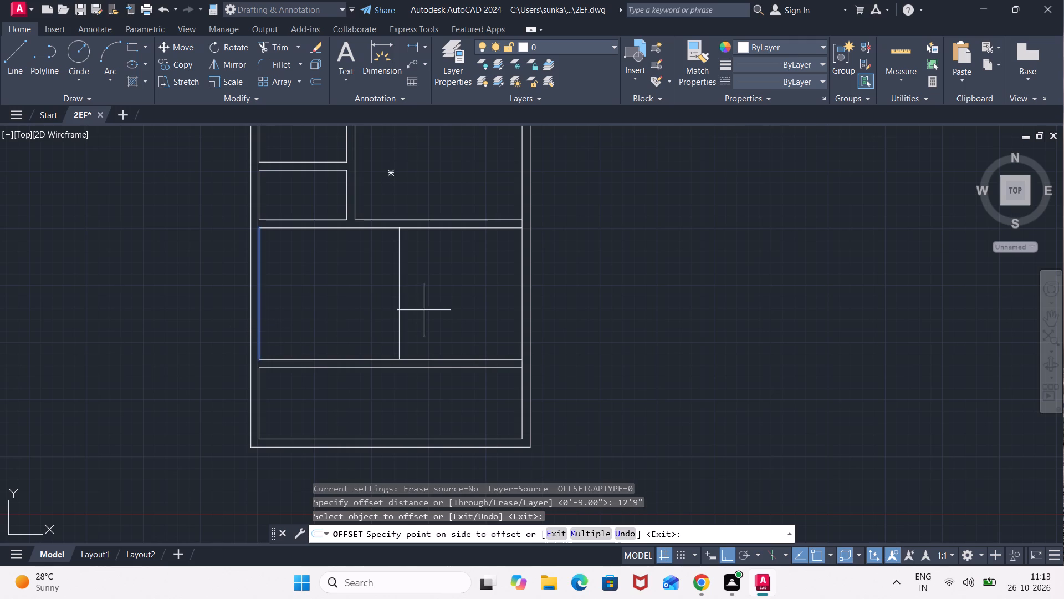
pyautogui.click(459, 307)
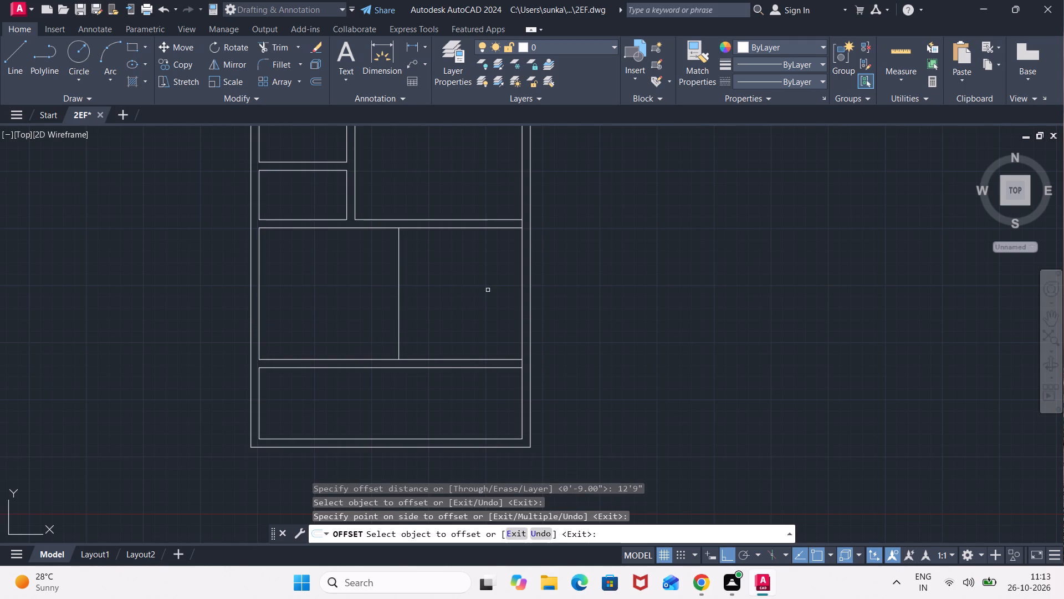
pyautogui.press('space')
# Offset the new vertical line 9" to the left to form the partition in the large room.
pyautogui.press('space')
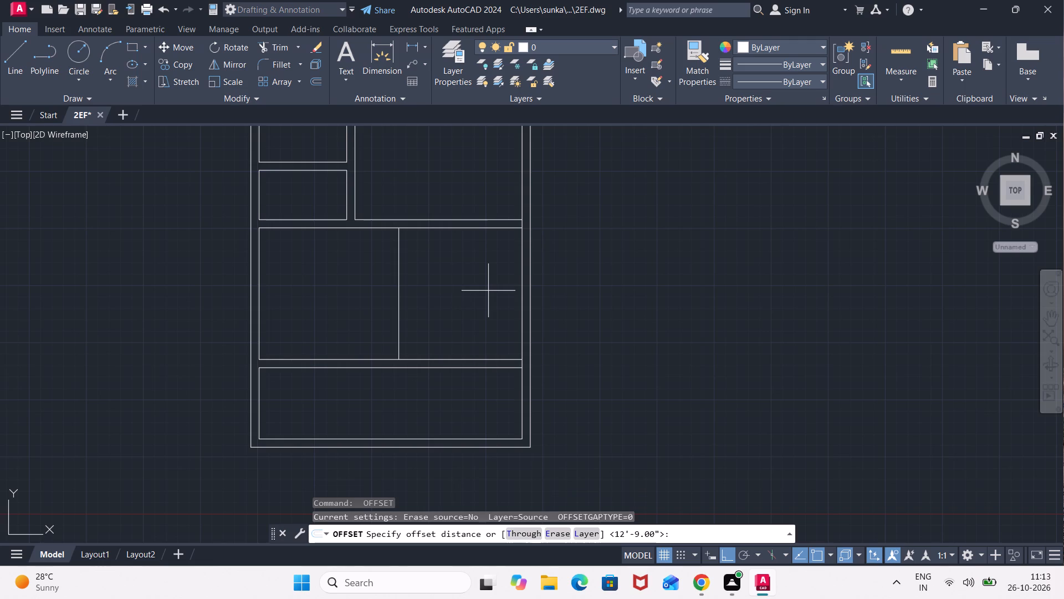
pyautogui.press('o')
pyautogui.press('Return')
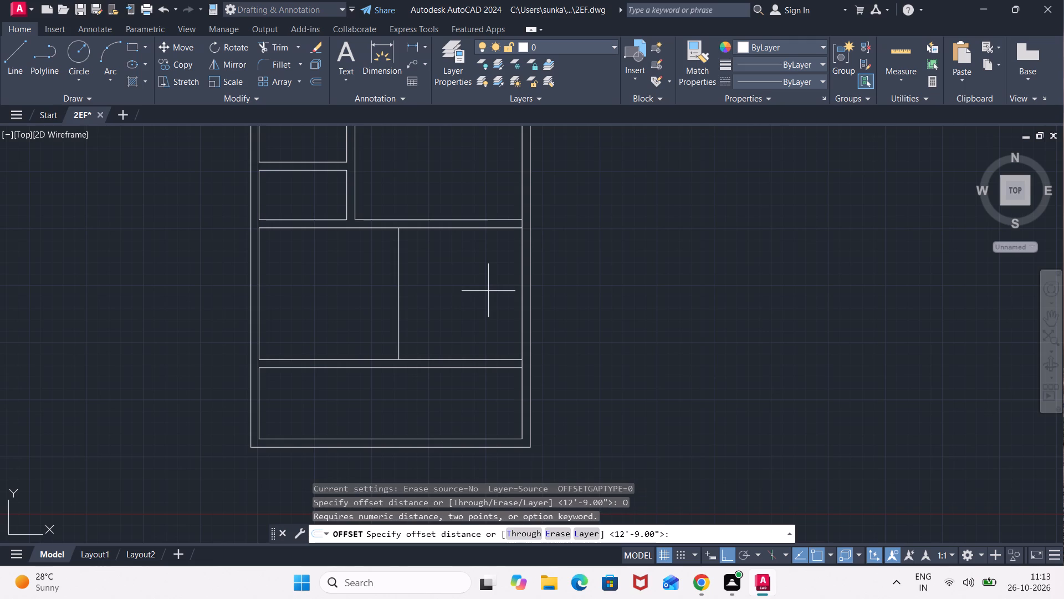
pyautogui.press('1')
pyautogui.press('BackSpace')
pyautogui.write('9"')
pyautogui.press('Return')
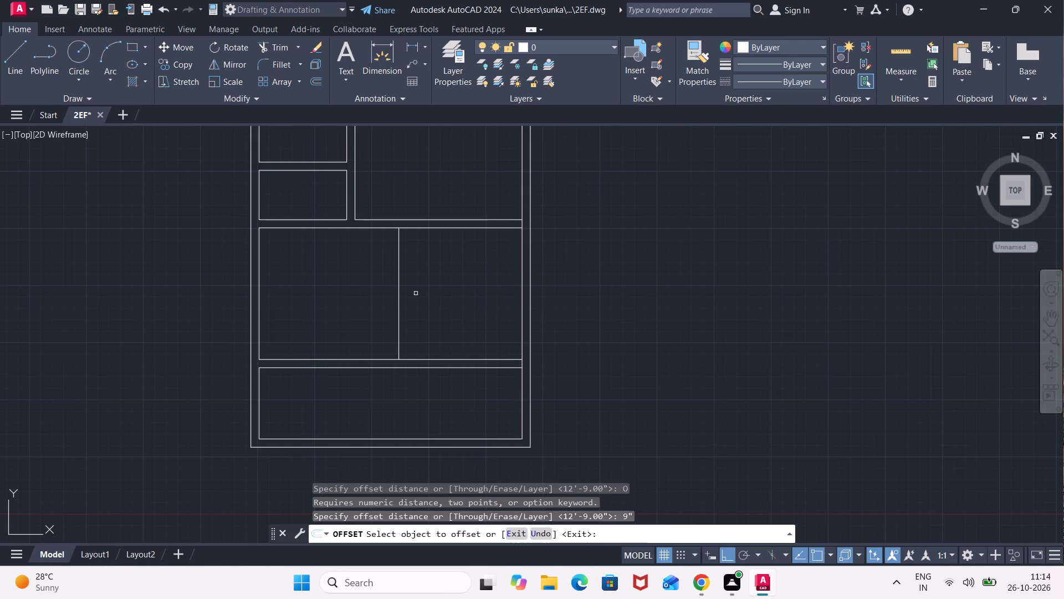
pyautogui.click(399, 306)
pyautogui.click(365, 313)
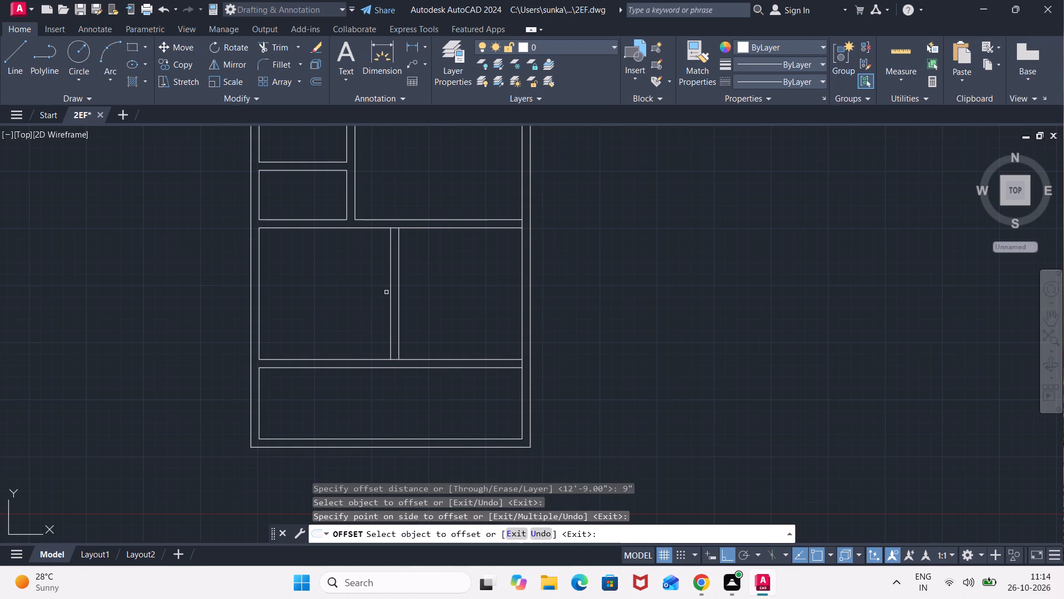
pyautogui.press('Escape')
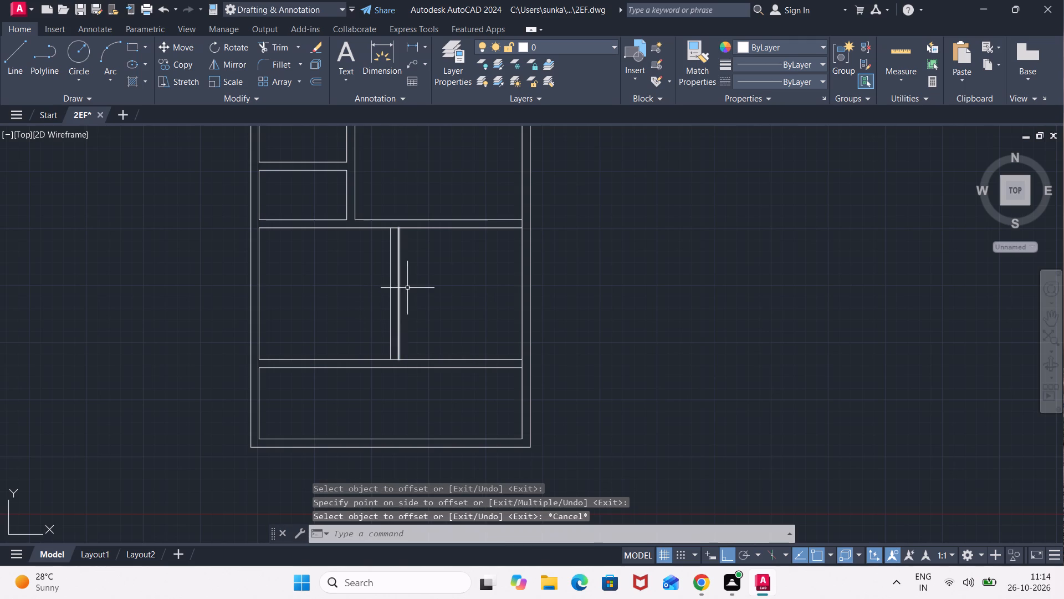
# Stretch the partition's right line up to the lower edge of the cross wall beneath the three-room strip.
pyautogui.scroll(-2, 426, 237)
pyautogui.moveTo(428, 217); pyautogui.dragTo(417, 279, button='middle')
pyautogui.scroll(3, 417, 279)
pyautogui.click(360, 370)
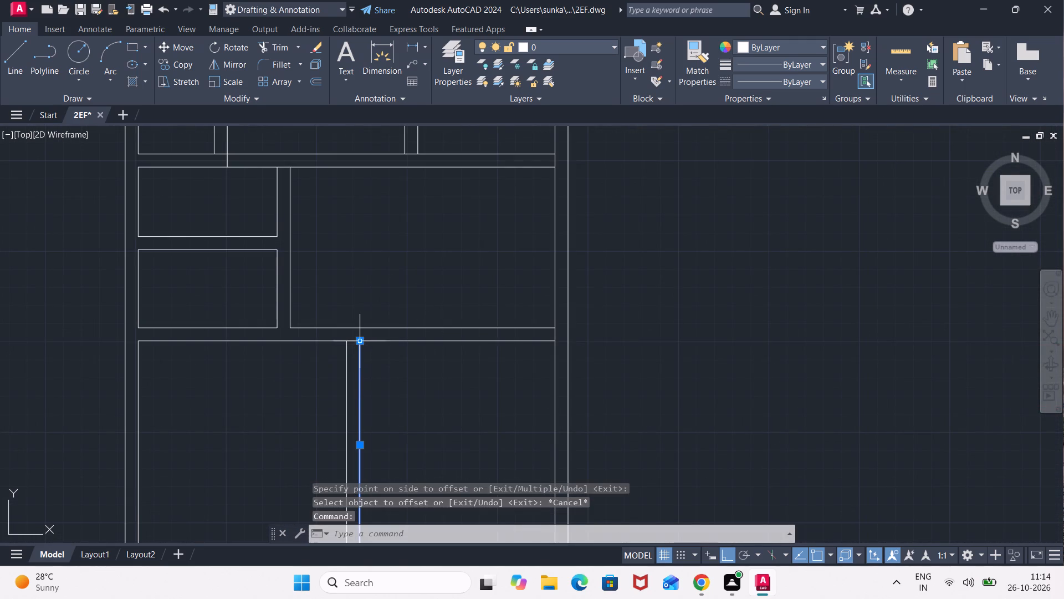
pyautogui.click(359, 341)
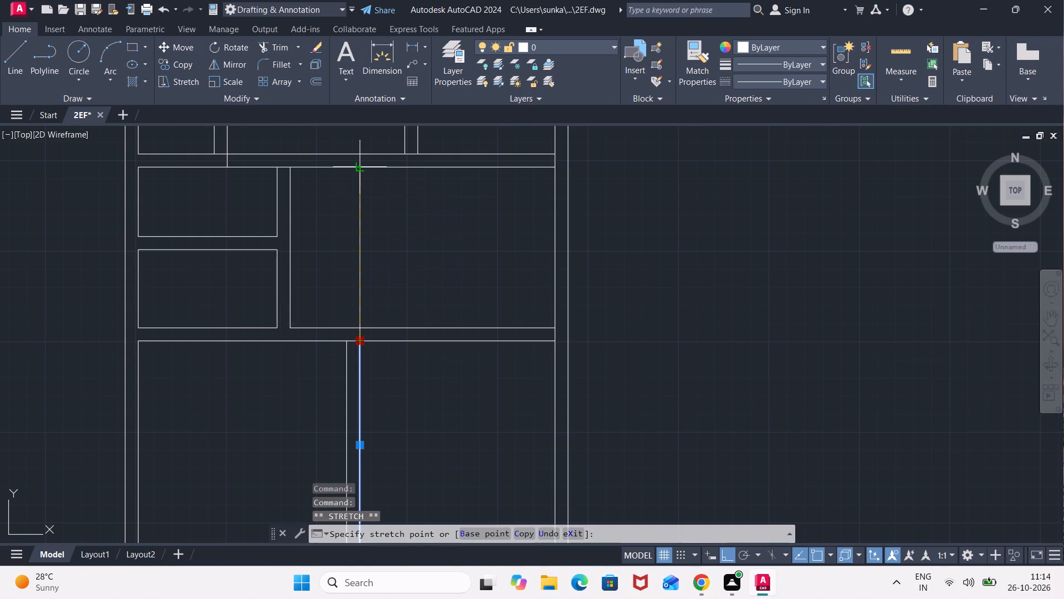
pyautogui.moveTo(360, 169); pyautogui.dragTo(364, 236, button='middle')
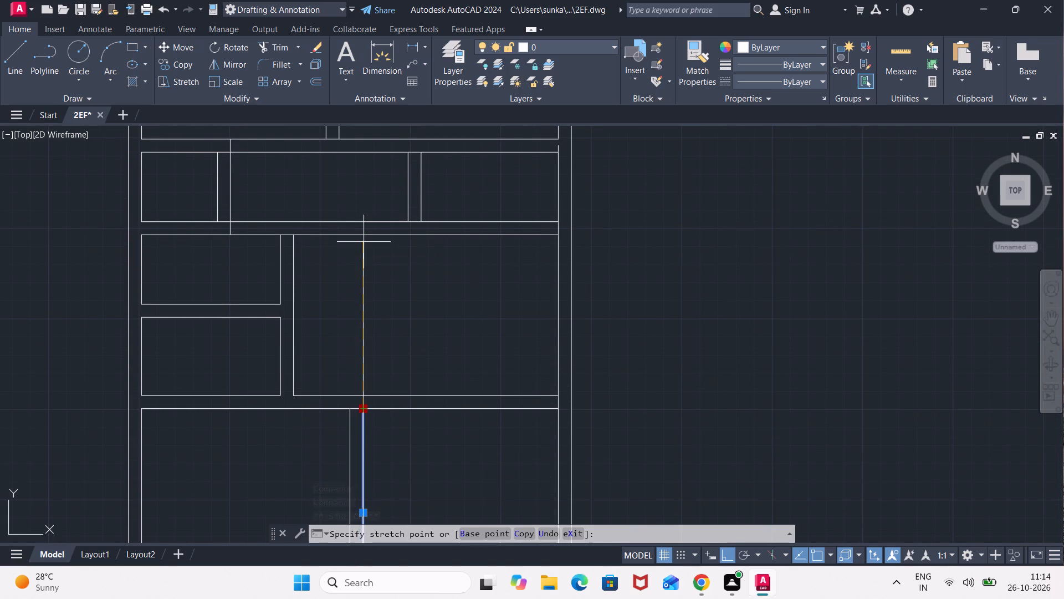
pyautogui.click(365, 237)
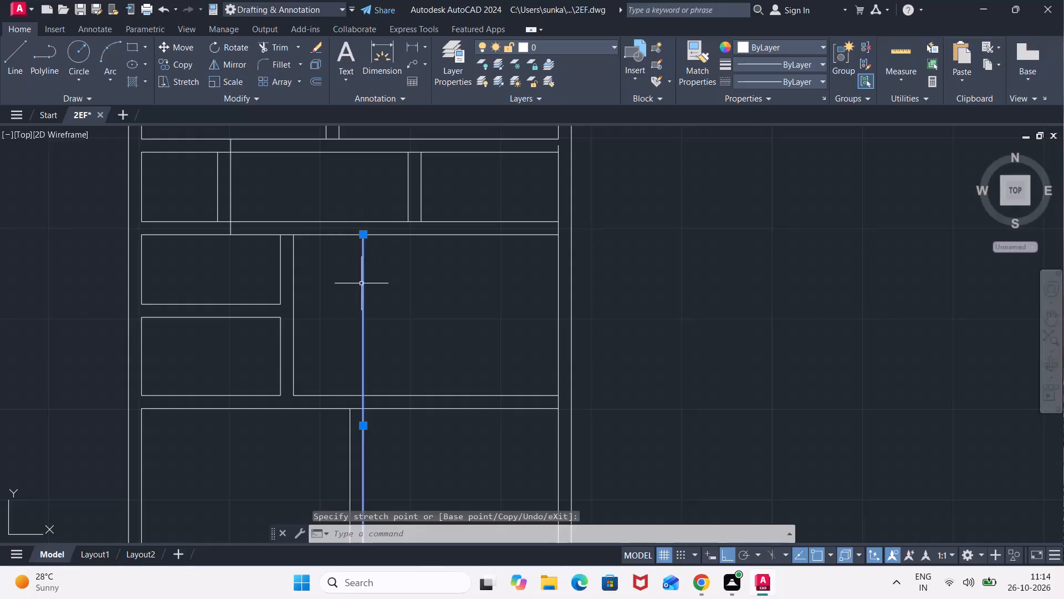
# Stretch the partition's left line up through the wall above, ending short of the cross wall beneath the three-room strip.
pyautogui.click(349, 423)
pyautogui.click(349, 405)
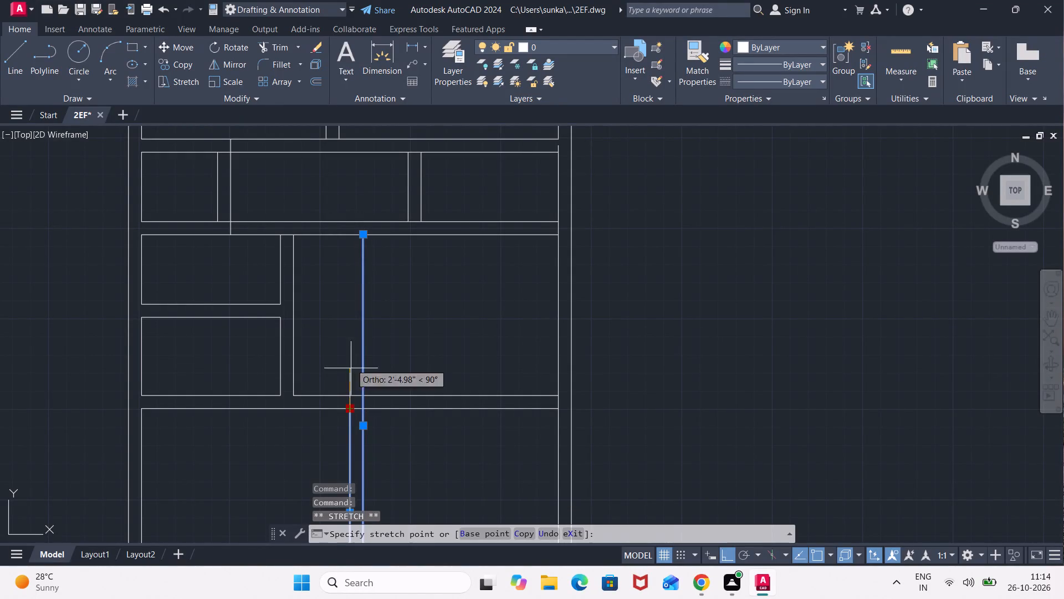
pyautogui.click(350, 272)
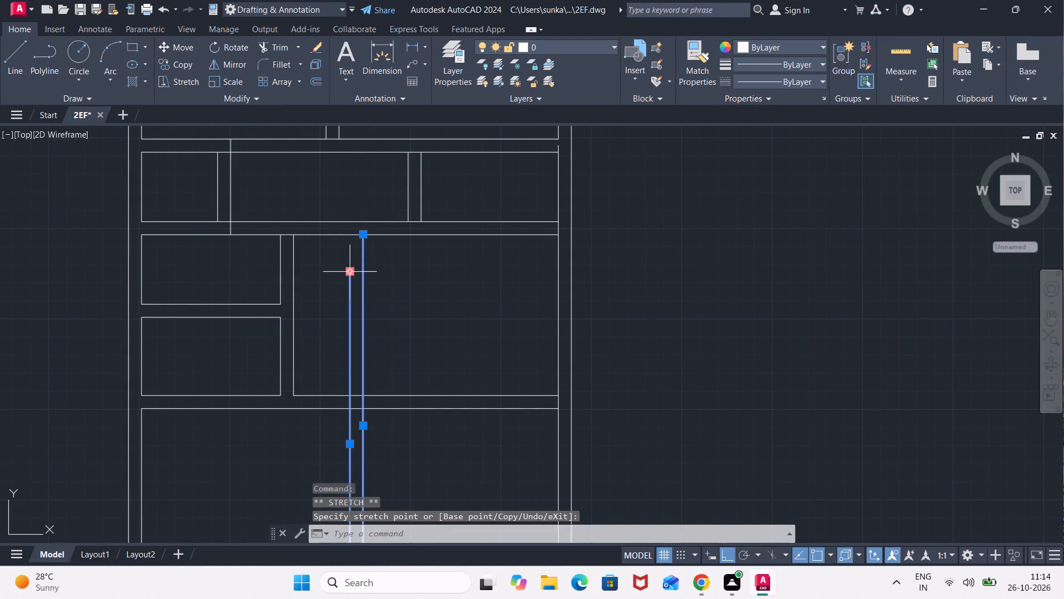
pyautogui.press('Escape')
pyautogui.press('Escape')
# Draw a short horizontal line joining the partition's two lines near the left line's upper end, and trim the stub above it.
pyautogui.write("L'")
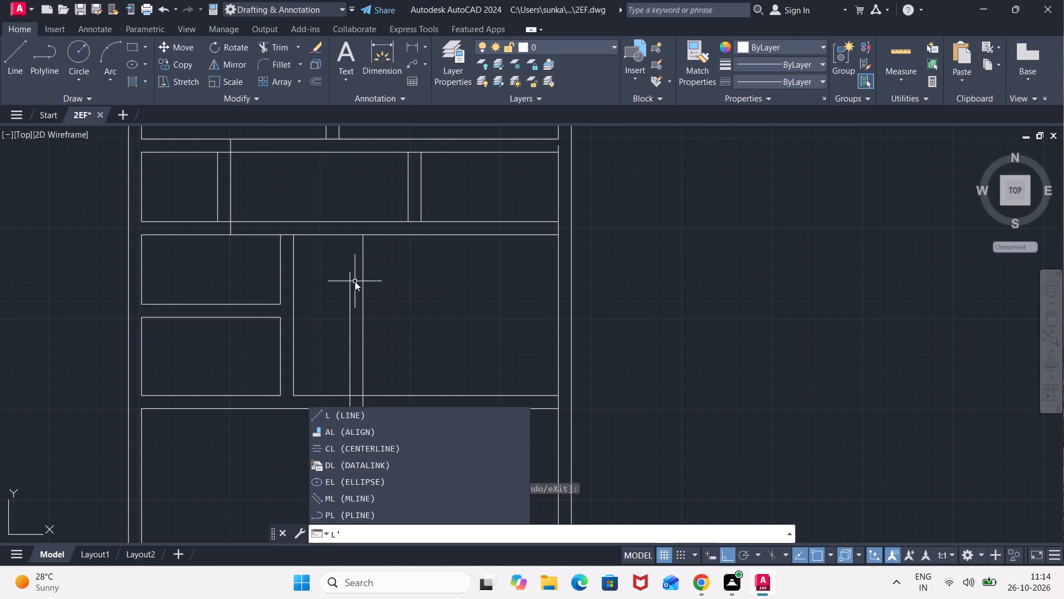
pyautogui.press('BackSpace')
pyautogui.press('Return')
pyautogui.scroll(2, 355, 283)
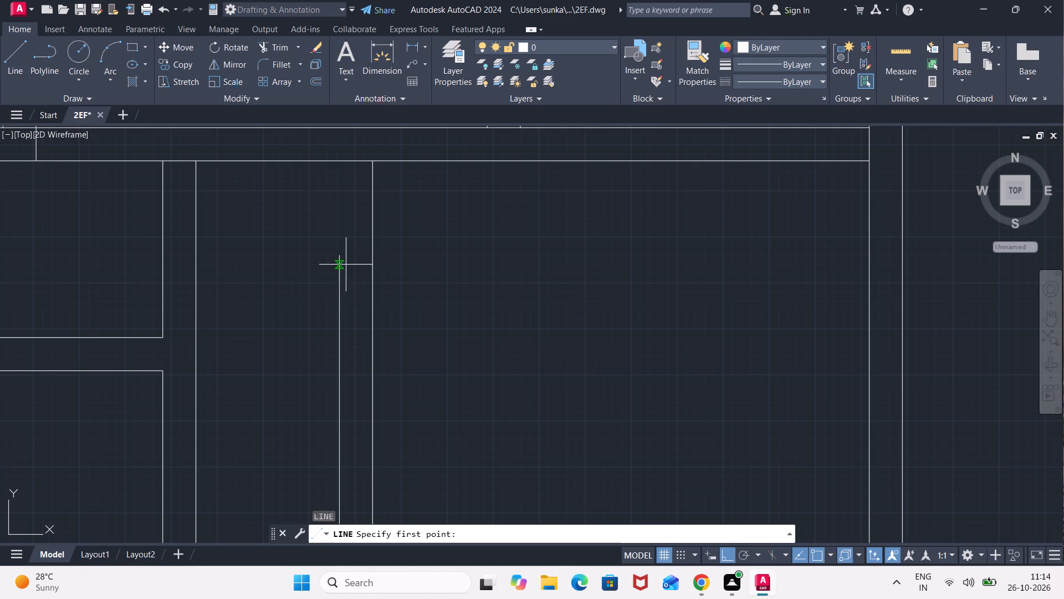
pyautogui.click(339, 265)
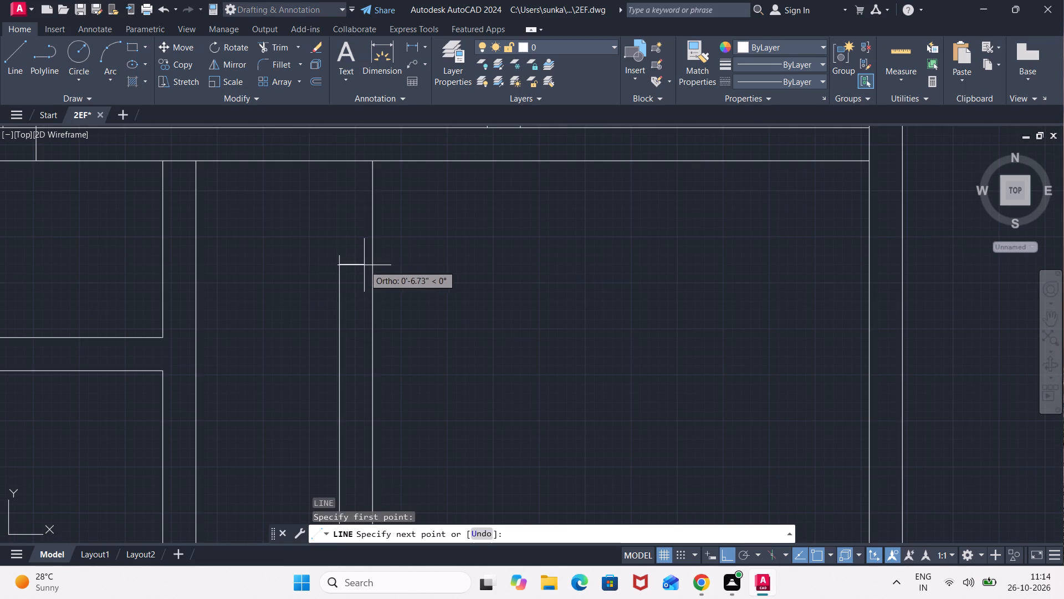
pyautogui.click(369, 266)
pyautogui.press('Escape')
pyautogui.write('TR')
pyautogui.press('Return')
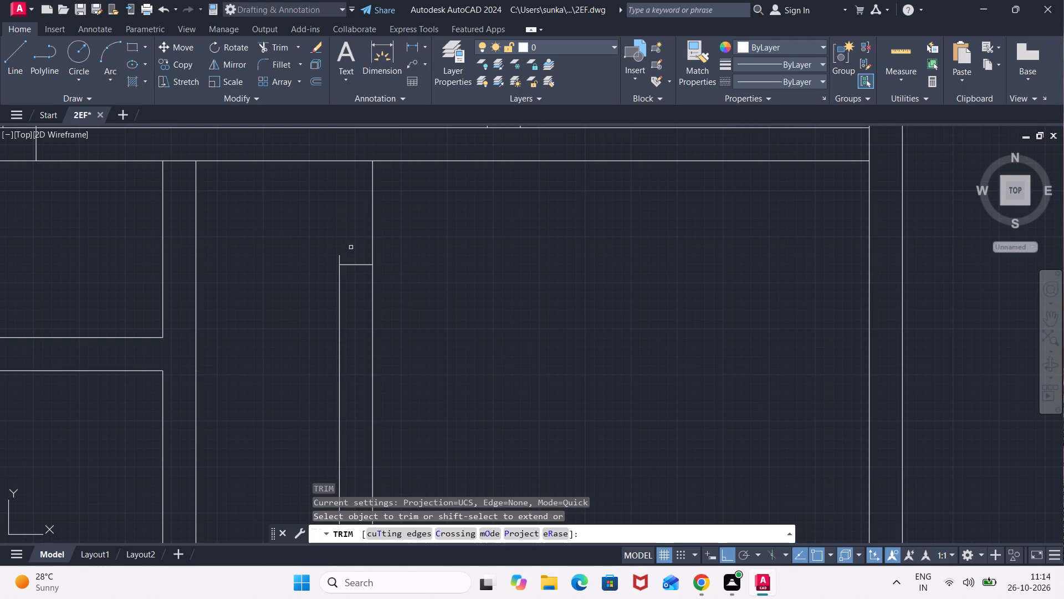
pyautogui.click(351, 253)
pyautogui.click(335, 257)
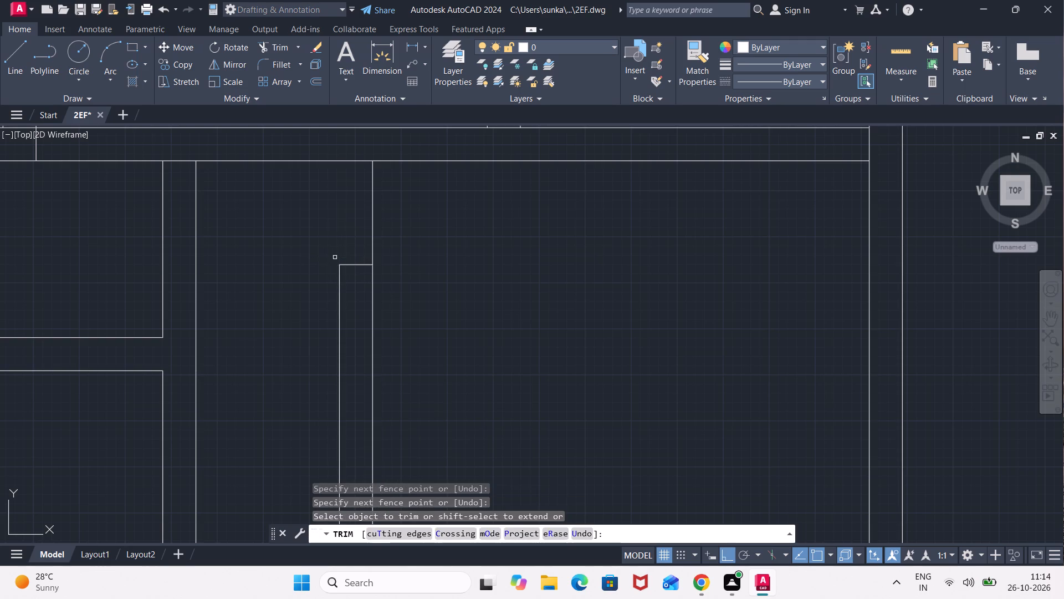
# Trim the large room's upper wall away right of and inside the partition, and open the partition's left line at that wall.
pyautogui.scroll(-2, 318, 291)
pyautogui.moveTo(302, 331); pyautogui.dragTo(303, 250, button='middle')
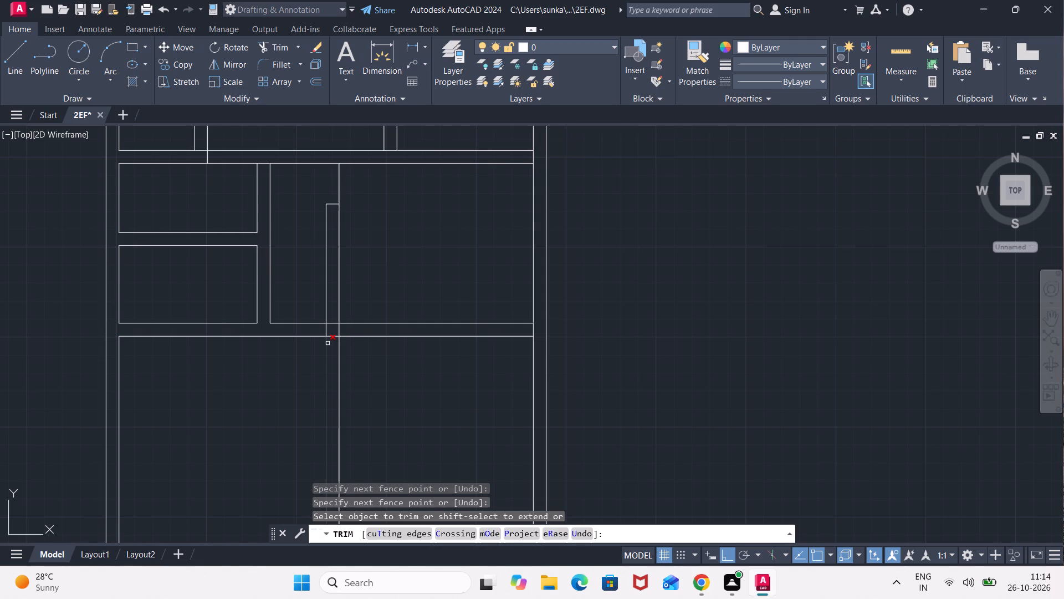
pyautogui.click(393, 354)
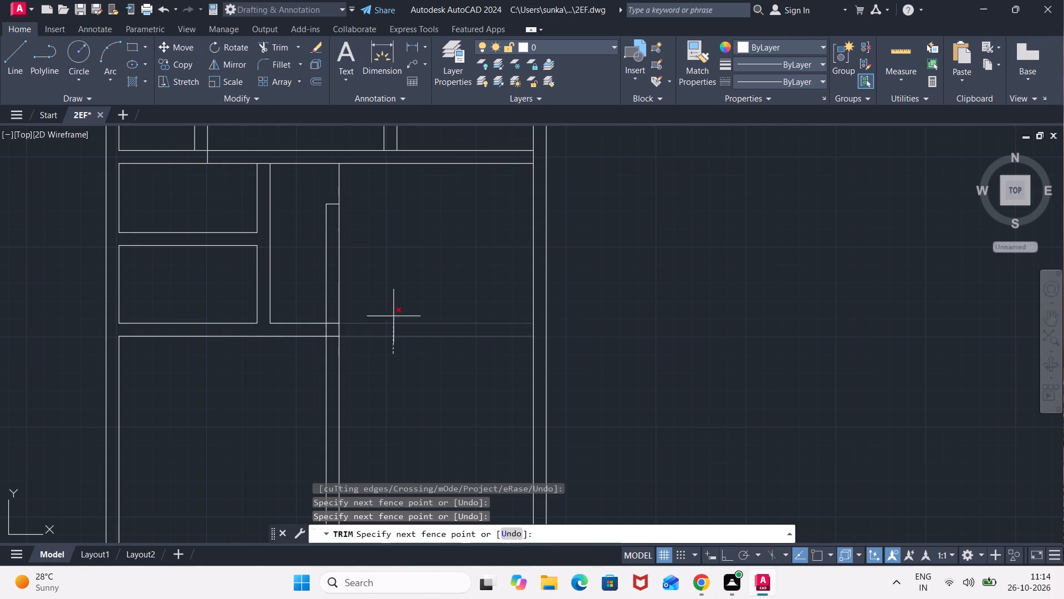
pyautogui.click(392, 291)
pyautogui.click(332, 348)
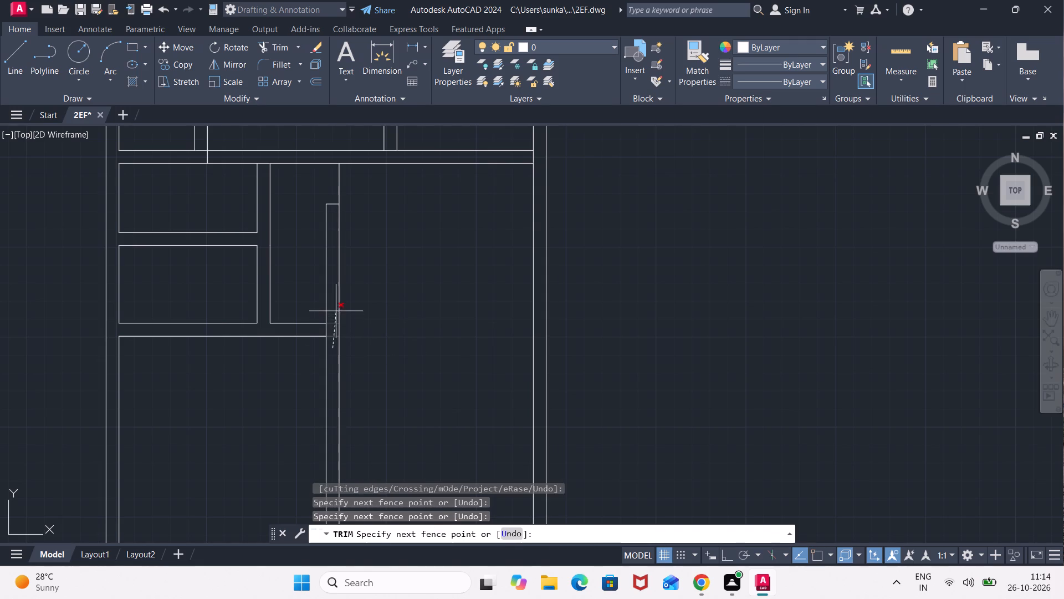
pyautogui.click(333, 310)
pyautogui.click(331, 330)
pyautogui.click(319, 330)
pyautogui.scroll(-1, 420, 332)
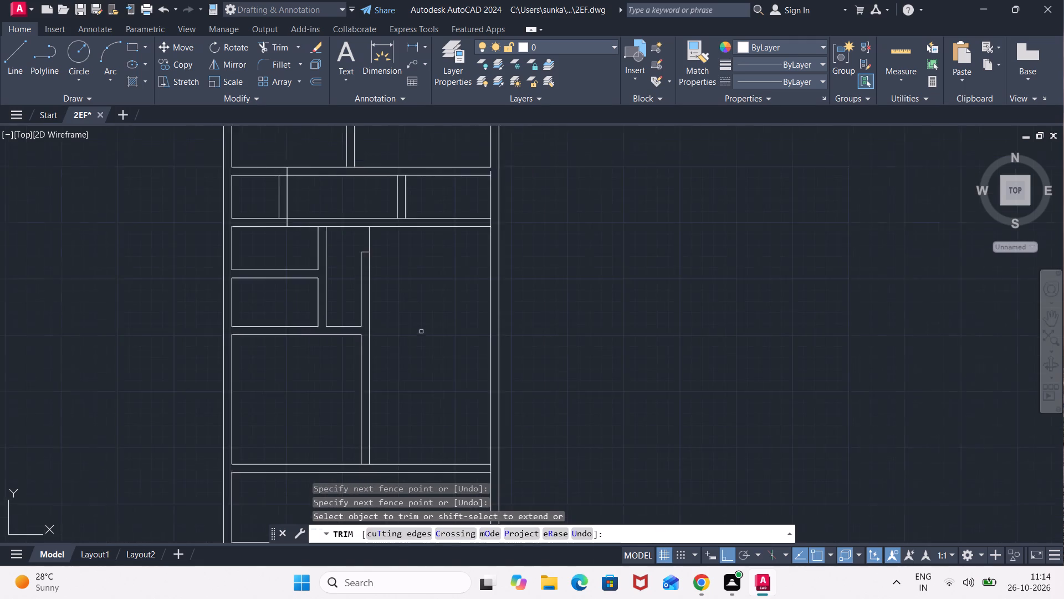
pyautogui.scroll(-1, 421, 332)
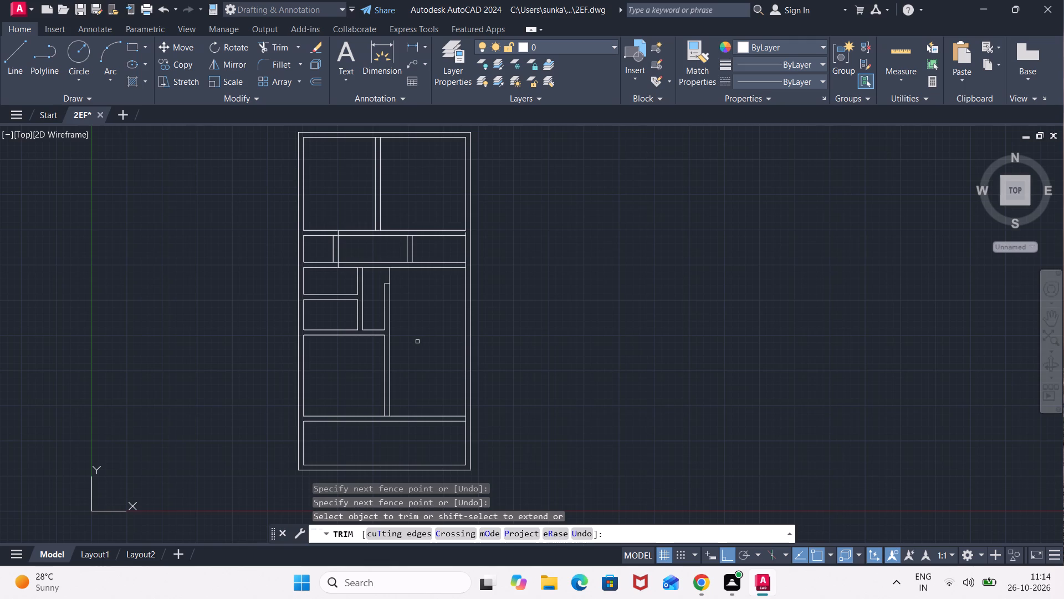
pyautogui.press('Escape')
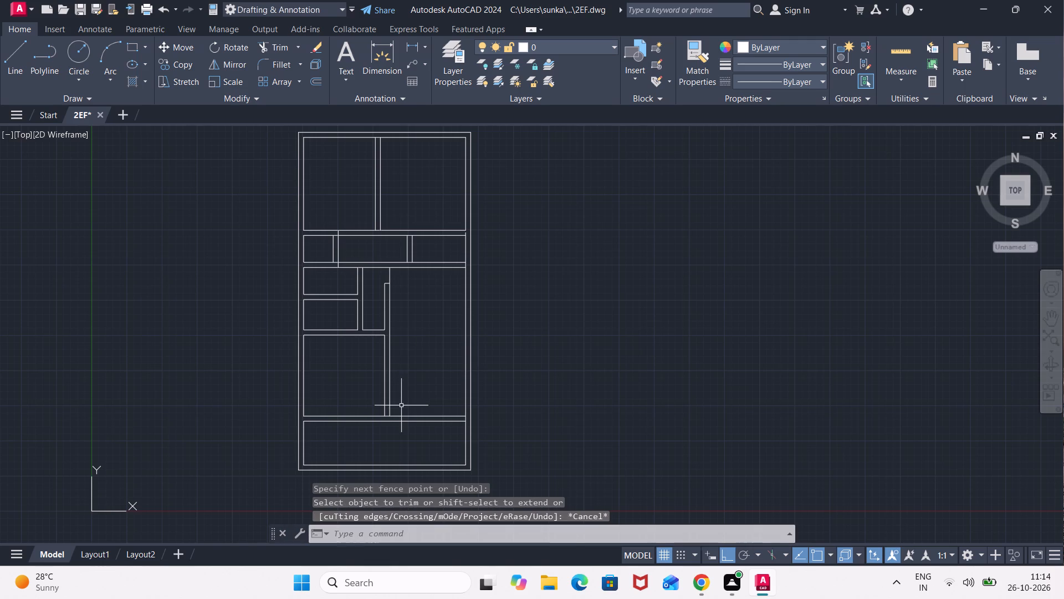
# Stretch the upper end of the partition's right line slightly into the cross wall above it.
pyautogui.scroll(1, 410, 291)
pyautogui.moveTo(410, 290); pyautogui.dragTo(377, 305, button='middle')
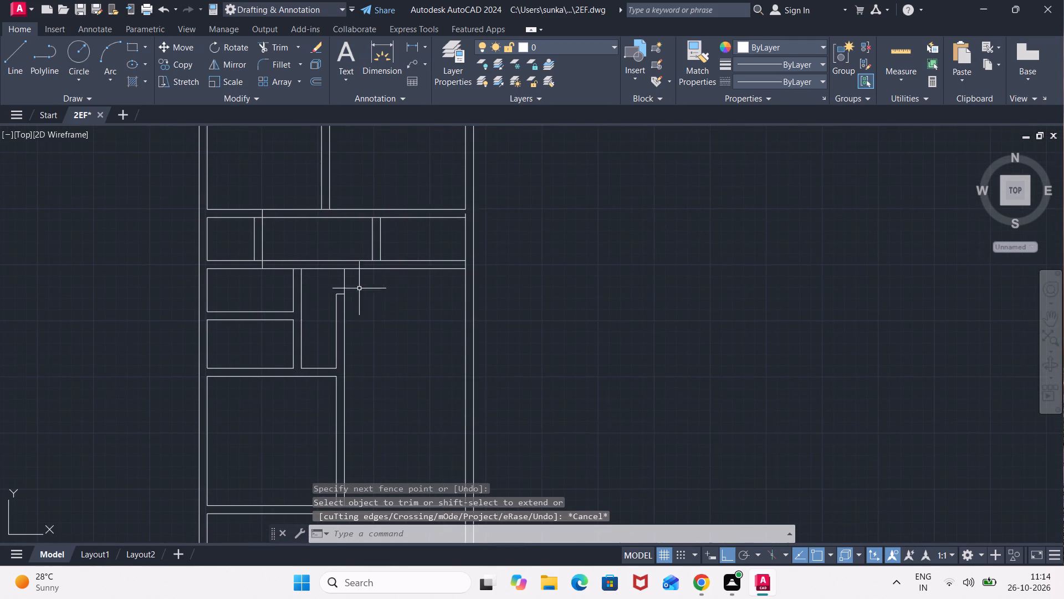
pyautogui.scroll(2, 357, 287)
pyautogui.click(319, 287)
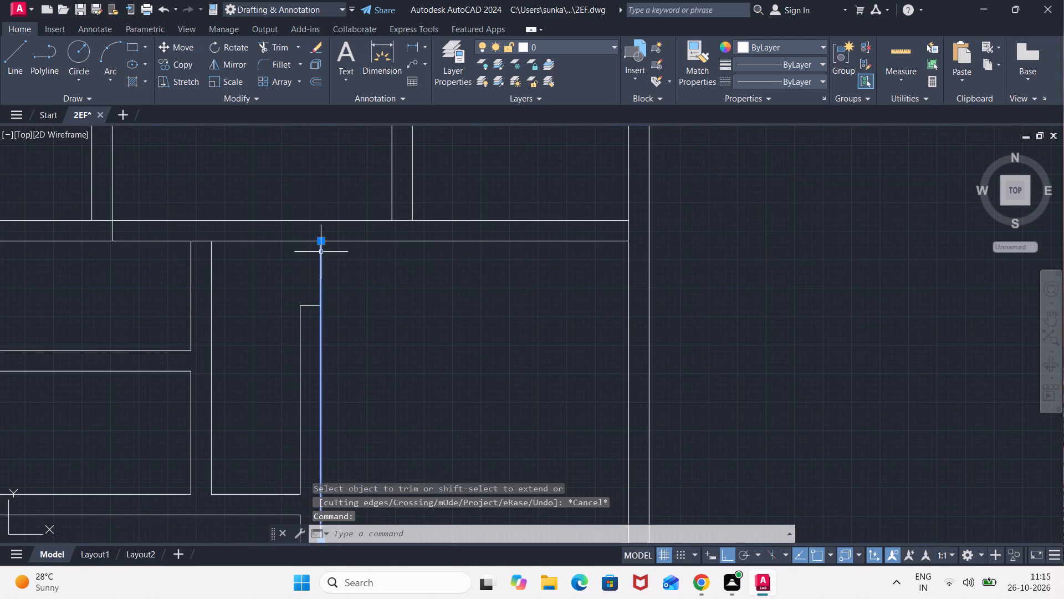
pyautogui.click(321, 240)
pyautogui.click(319, 229)
pyautogui.press('Escape')
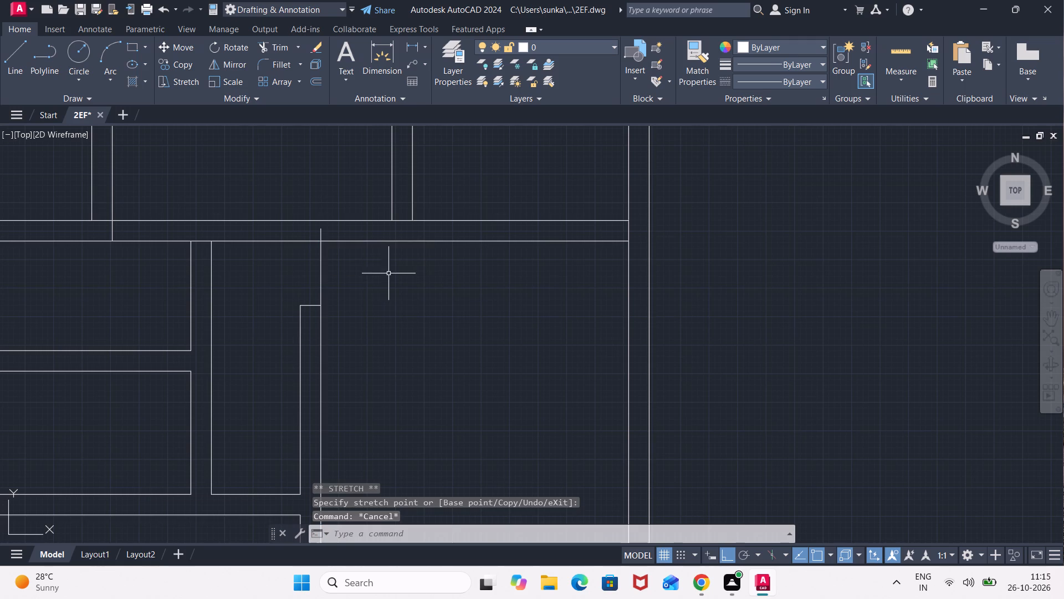
pyautogui.press('Escape')
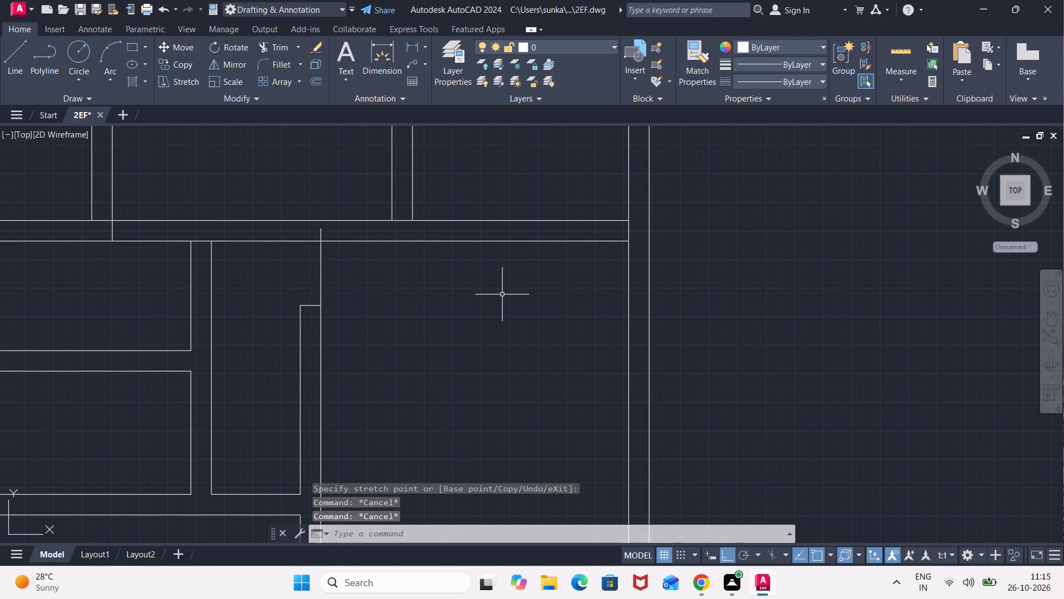
# Offset the lower line of the cross wall beneath the three-room strip 16'6" downward.
pyautogui.press('o')
pyautogui.press('Return')
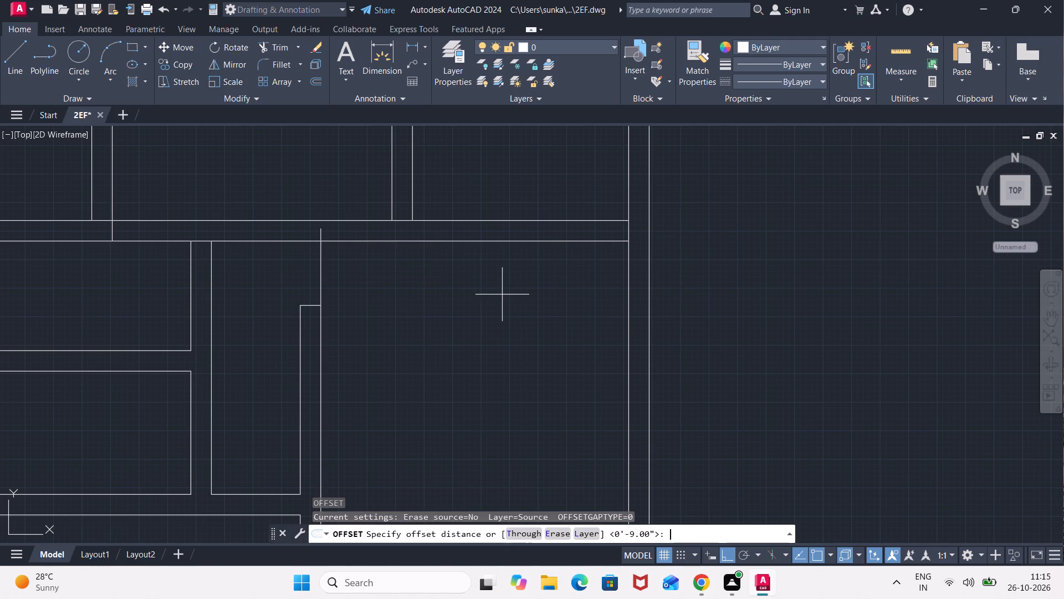
pyautogui.write('16\'6"')
pyautogui.press('Return')
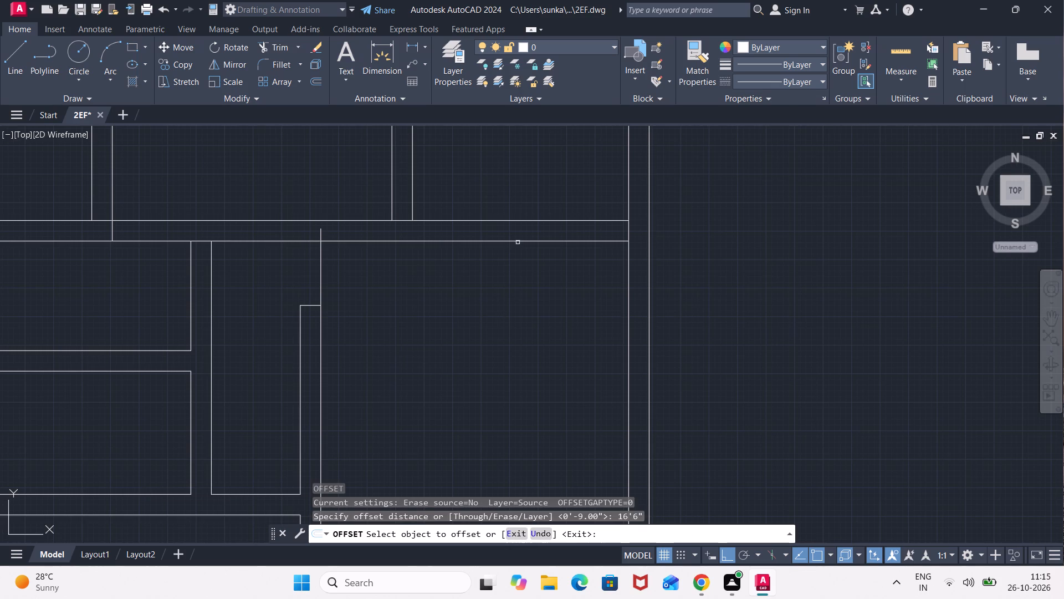
pyautogui.click(518, 242)
pyautogui.scroll(-2, 499, 331)
pyautogui.moveTo(499, 334); pyautogui.dragTo(488, 271, button='middle')
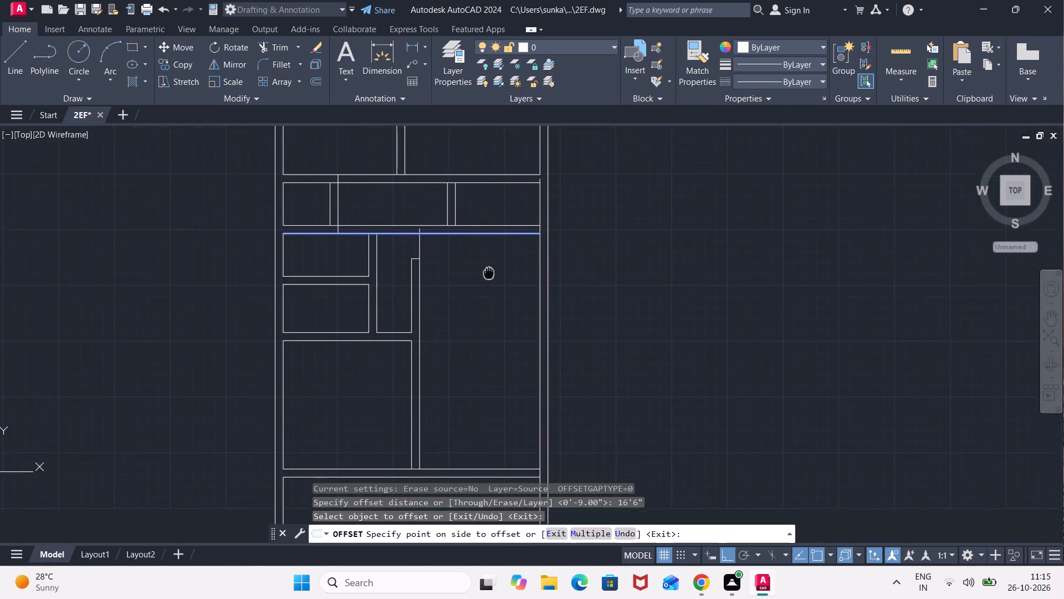
pyautogui.moveTo(488, 271); pyautogui.dragTo(477, 210, button='middle')
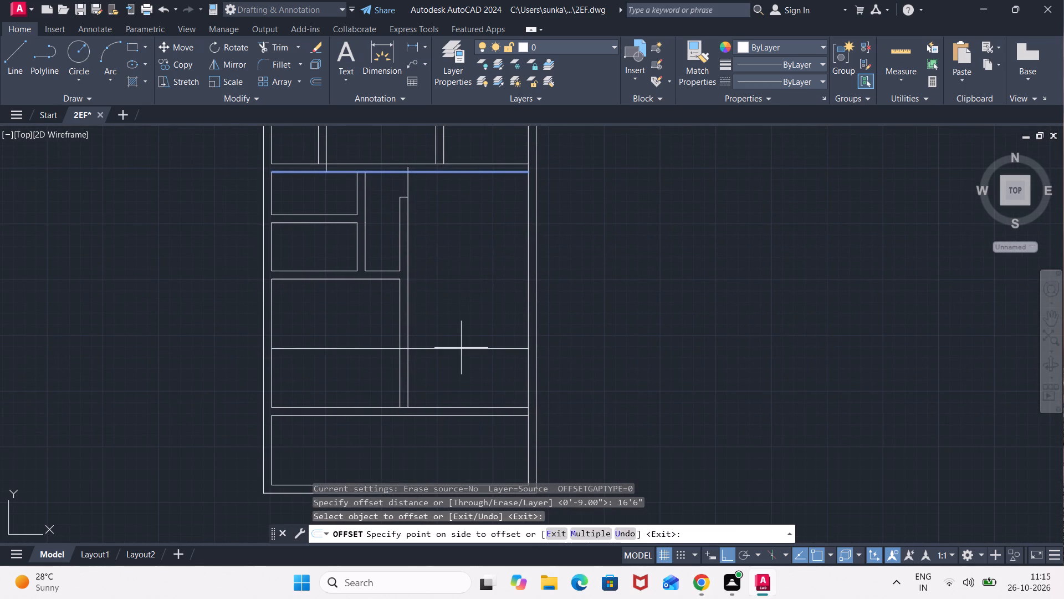
pyautogui.click(461, 348)
pyautogui.press('space')
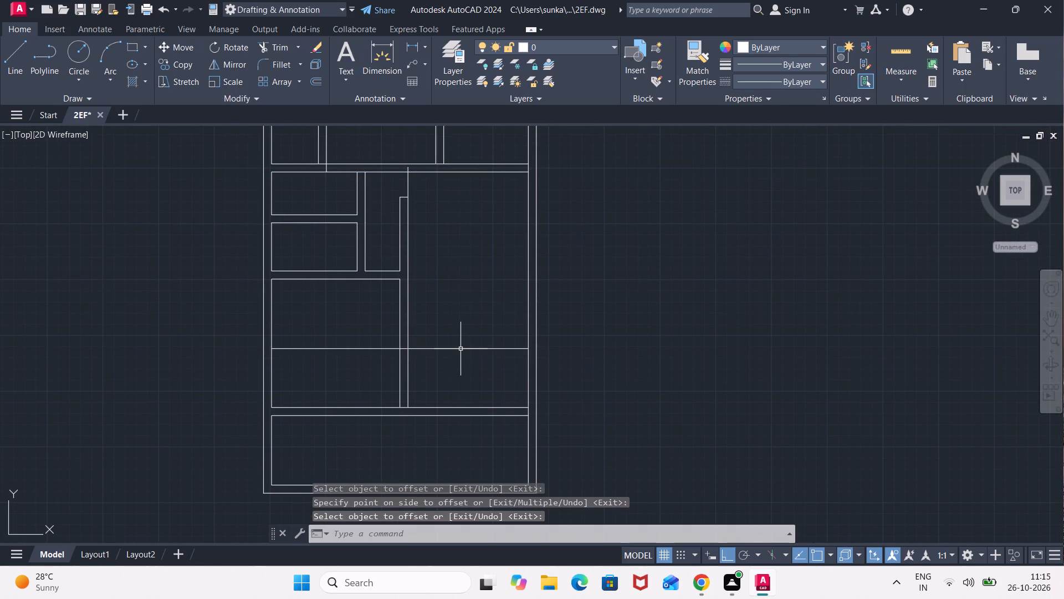
# Offset the new horizontal line 9" downward as the wall's second face.
pyautogui.press('space')
pyautogui.write('9"')
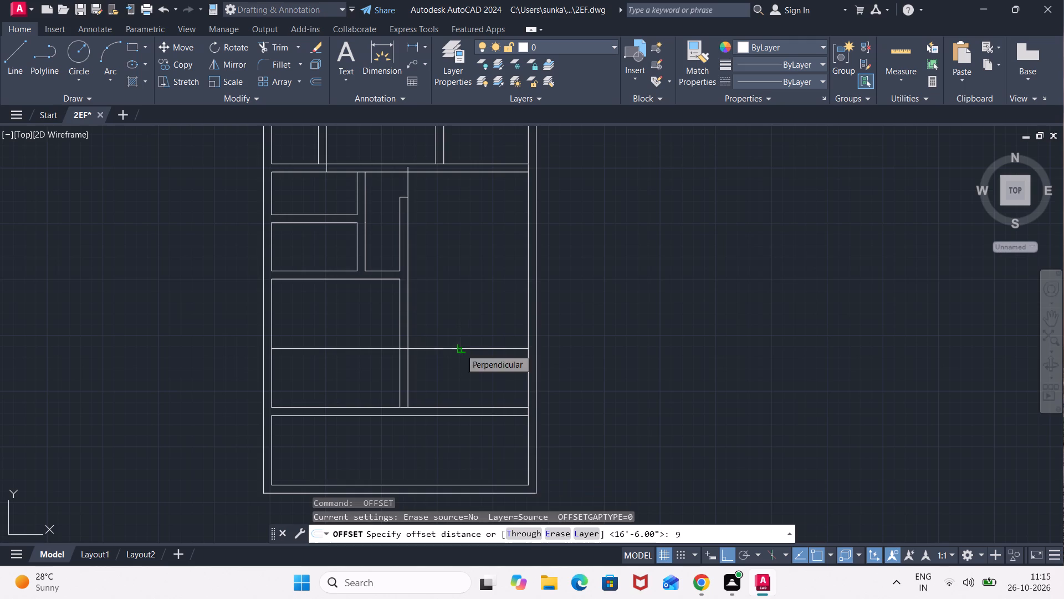
pyautogui.press('Return')
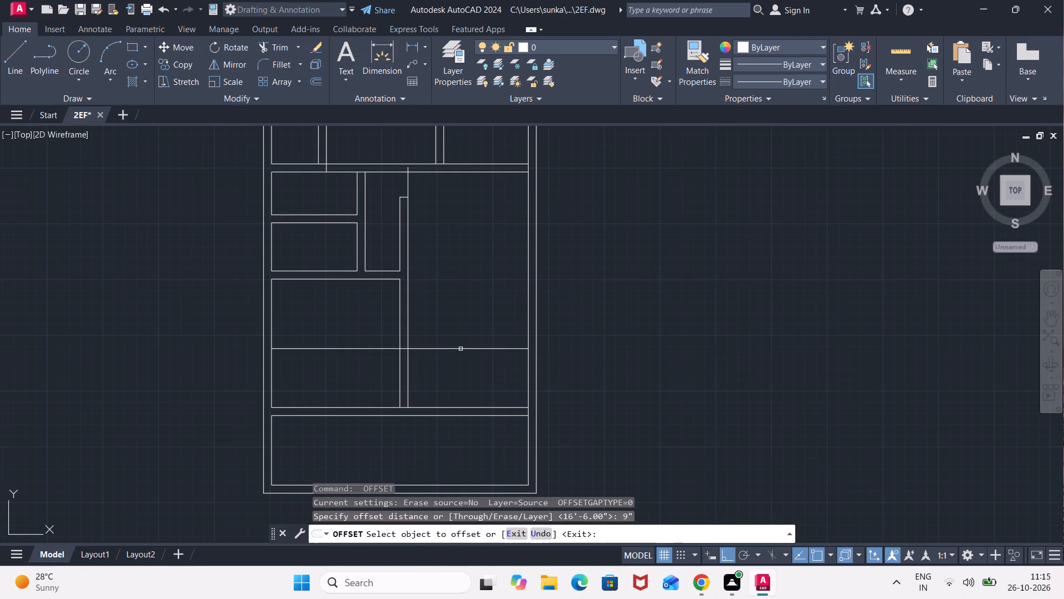
pyautogui.click(461, 349)
pyautogui.click(477, 348)
pyautogui.click(459, 403)
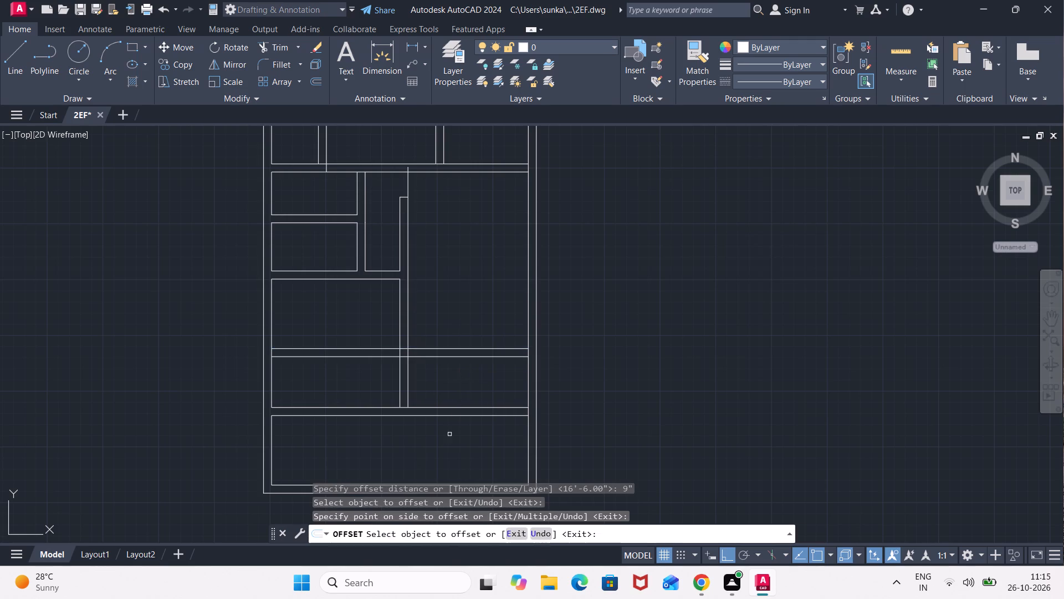
pyautogui.press('Escape')
# Trim both new wall lines left of the partition's right line, and open that line between them.
pyautogui.write('TR')
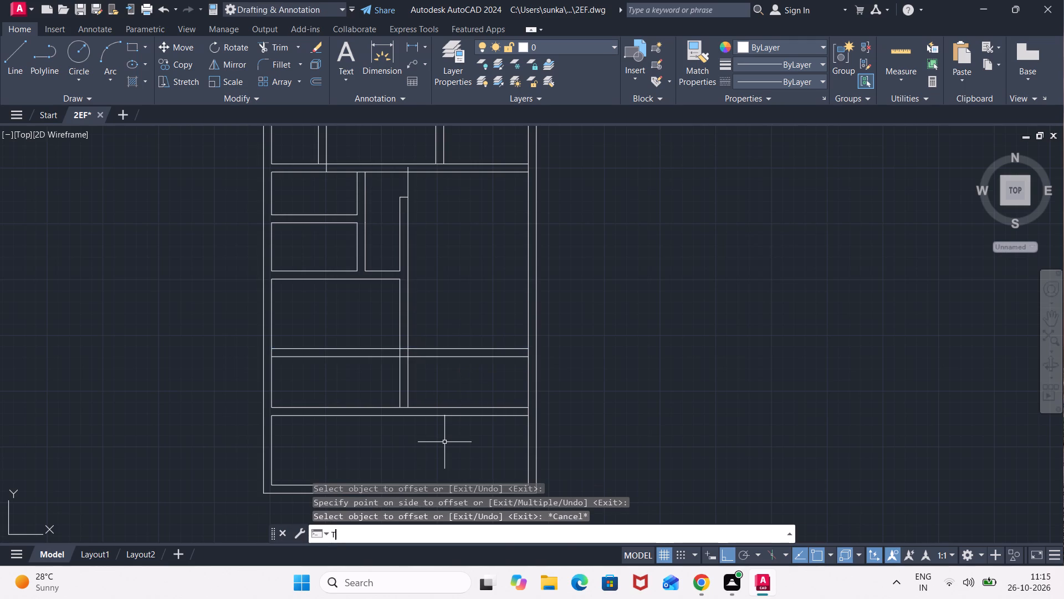
pyautogui.press('Return')
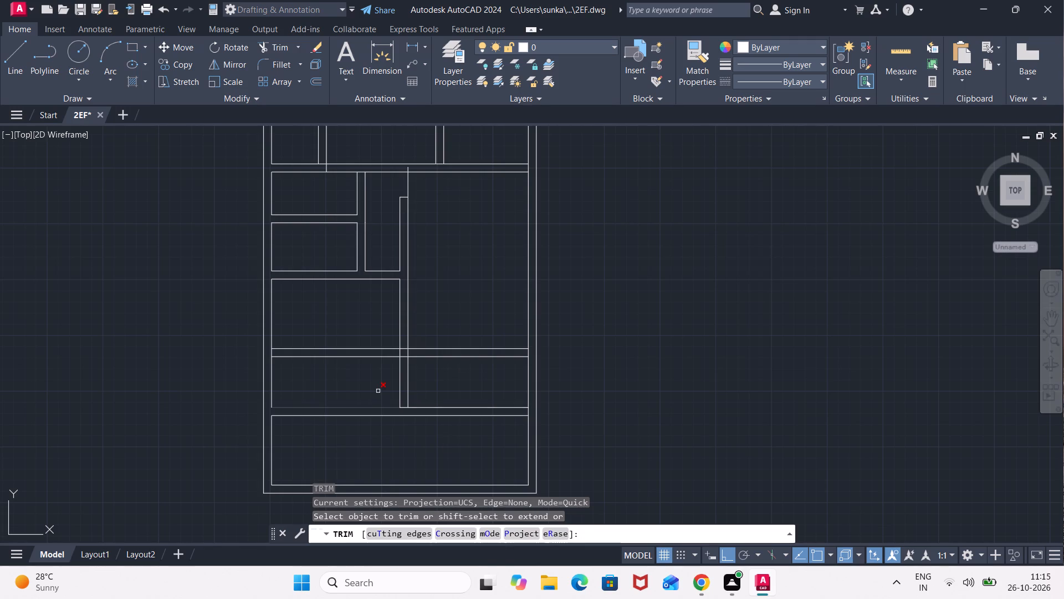
pyautogui.click(378, 384)
pyautogui.click(378, 321)
pyautogui.scroll(2, 397, 351)
pyautogui.click(412, 373)
pyautogui.click(413, 336)
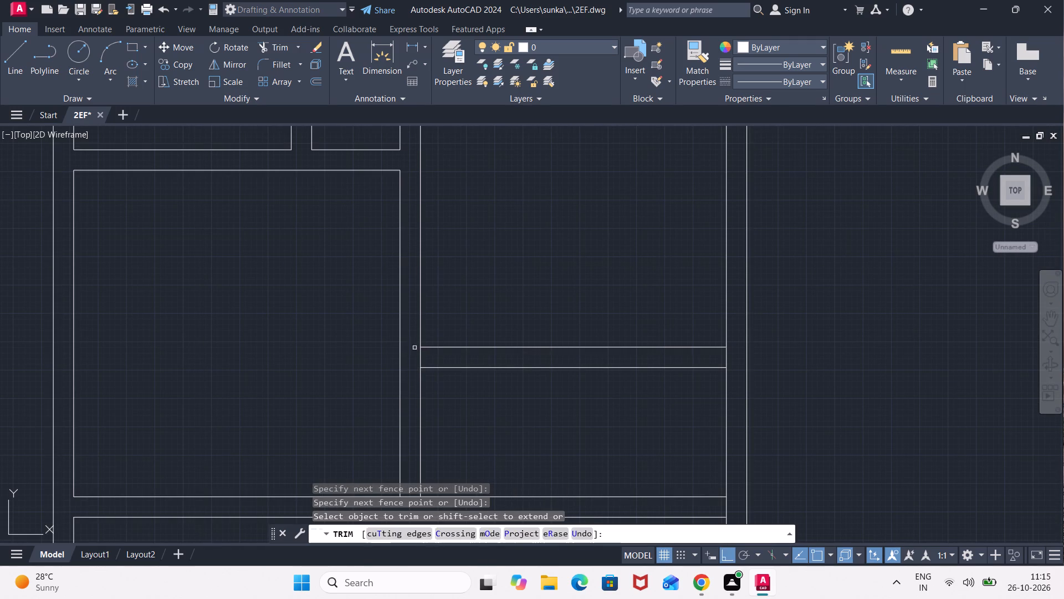
pyautogui.click(415, 355)
pyautogui.click(450, 360)
# Trim away the upper line of the lowest cross wall right of the partition.
pyautogui.scroll(-2, 484, 428)
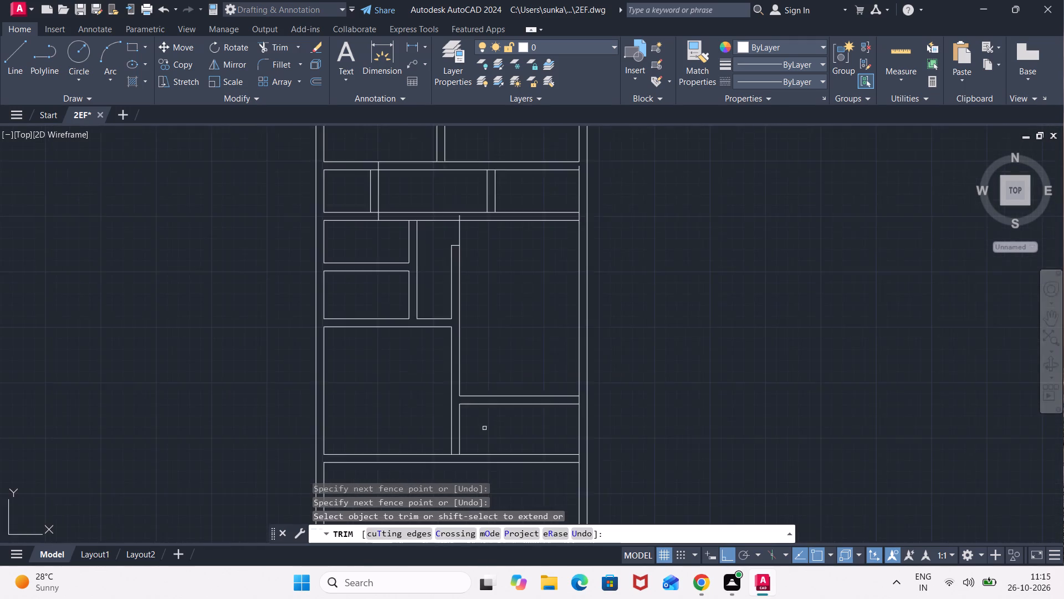
pyautogui.moveTo(484, 428); pyautogui.dragTo(478, 324, button='middle')
pyautogui.click(503, 345)
pyautogui.click(486, 354)
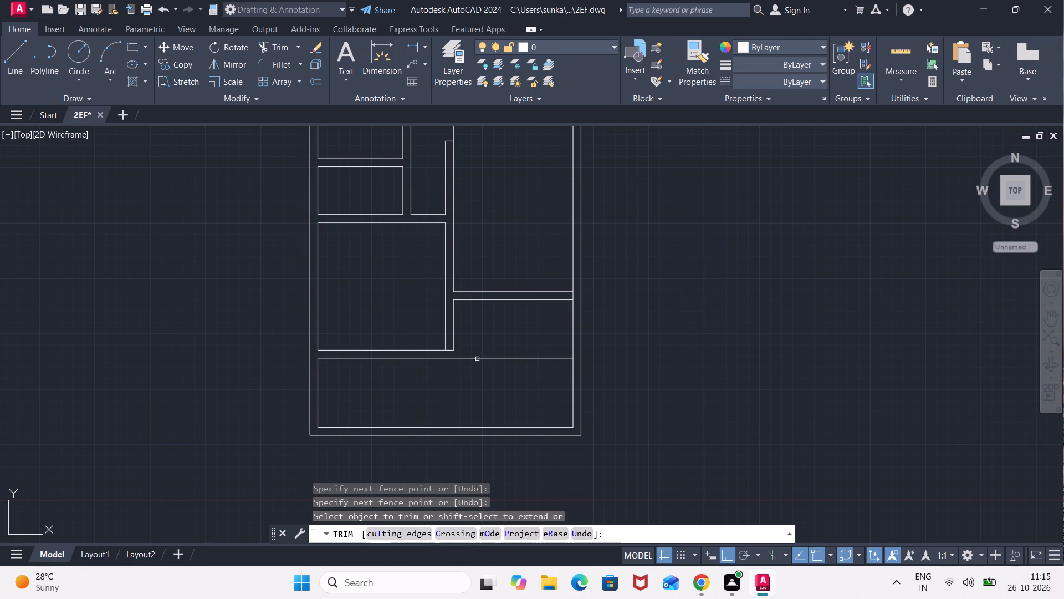
pyautogui.press('Escape')
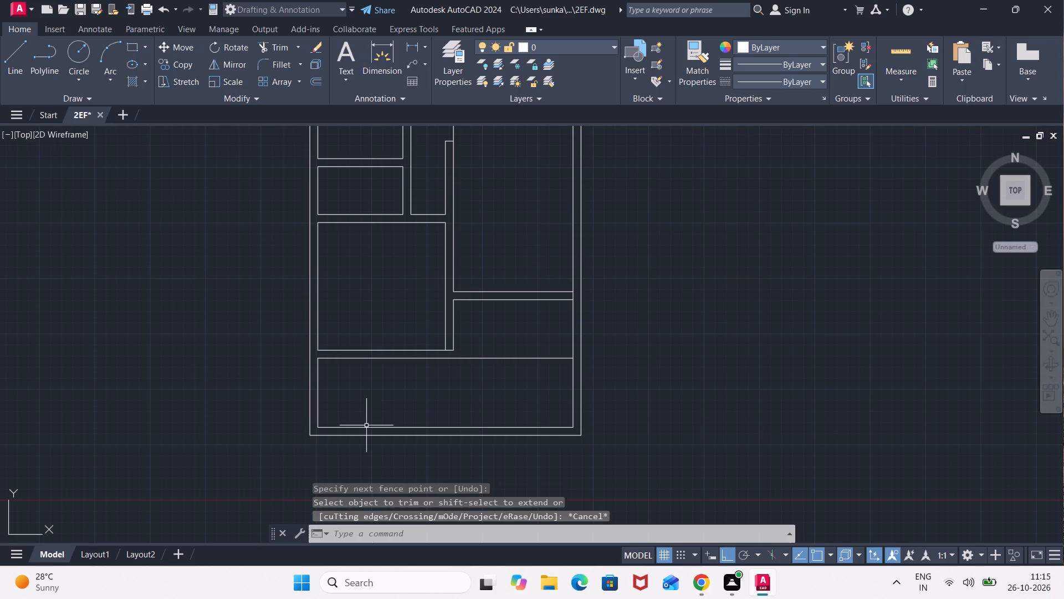
# Stretch the lower end of the partition's right line down to the lower line of the lowest cross wall.
pyautogui.click(453, 329)
pyautogui.click(454, 347)
pyautogui.click(457, 359)
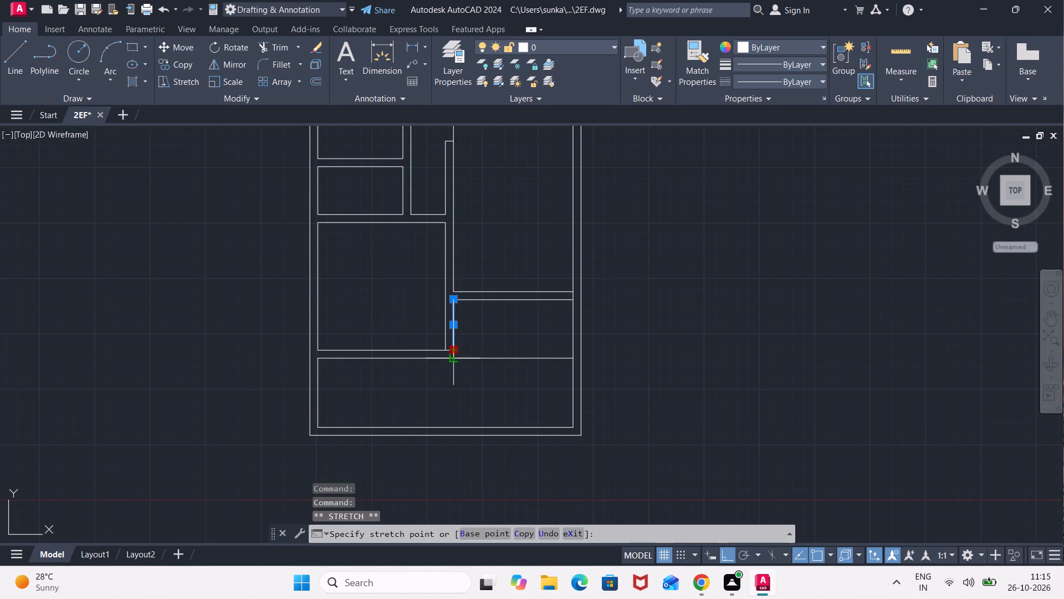
pyautogui.press('Escape')
# Trim the lowest cross wall's upper line inside the partition and its lower line right of the partition.
pyautogui.write('TR')
pyautogui.press('Return')
pyautogui.scroll(1, 454, 359)
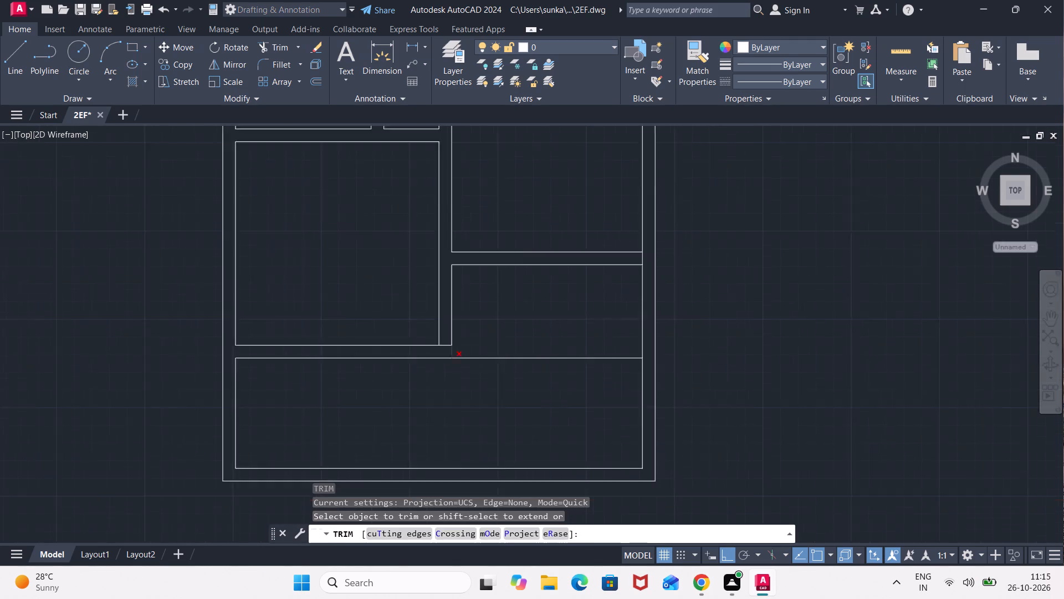
pyautogui.scroll(1, 454, 359)
pyautogui.click(438, 336)
pyautogui.click(478, 351)
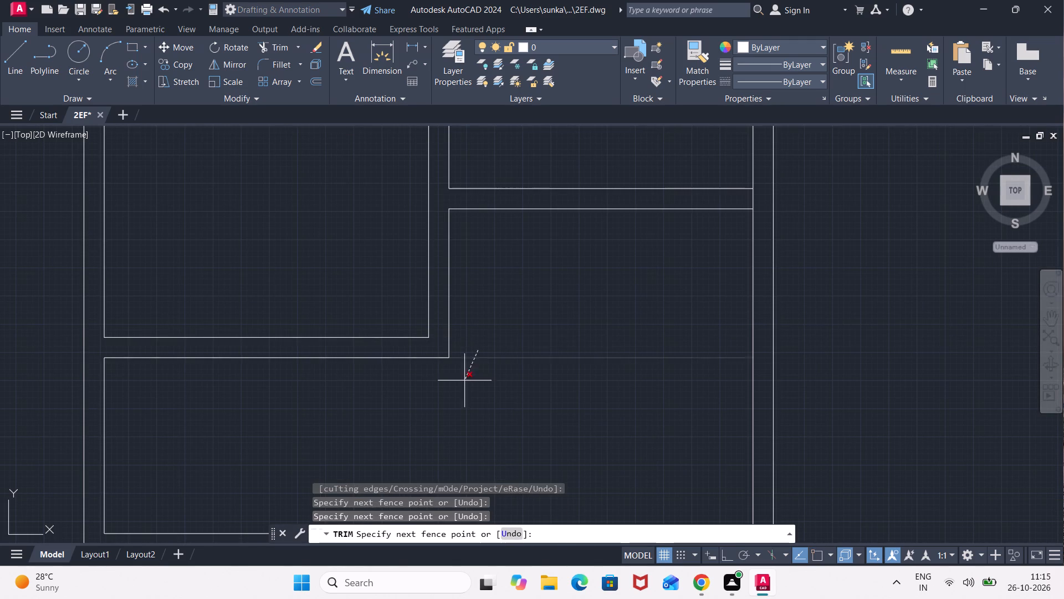
pyautogui.click(464, 380)
pyautogui.scroll(-4, 526, 361)
pyautogui.moveTo(549, 282); pyautogui.dragTo(546, 338, button='middle')
pyautogui.scroll(2, 528, 325)
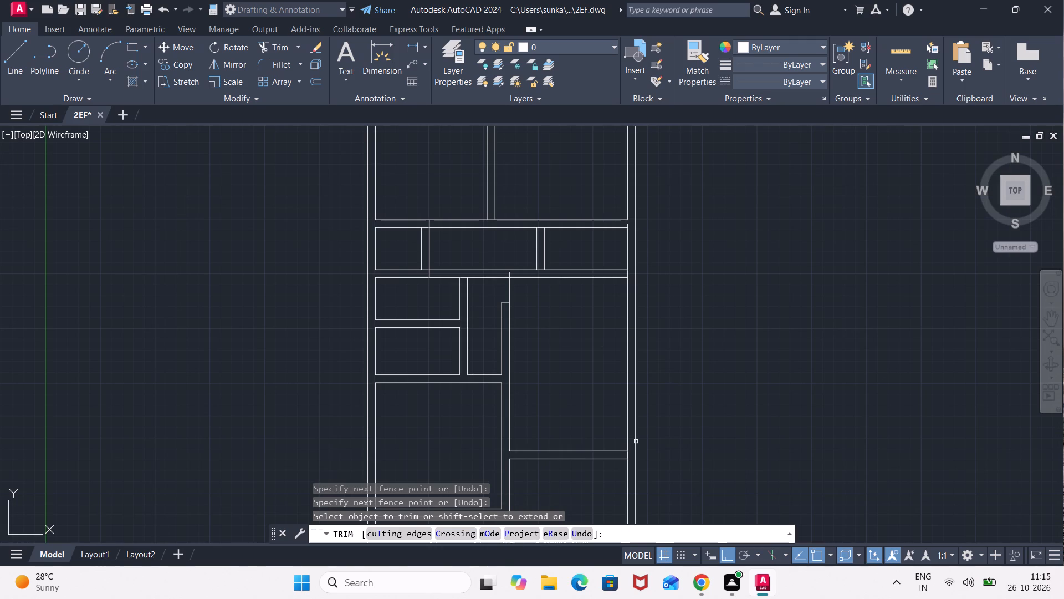
pyautogui.moveTo(602, 479); pyautogui.dragTo(515, 377, button='middle')
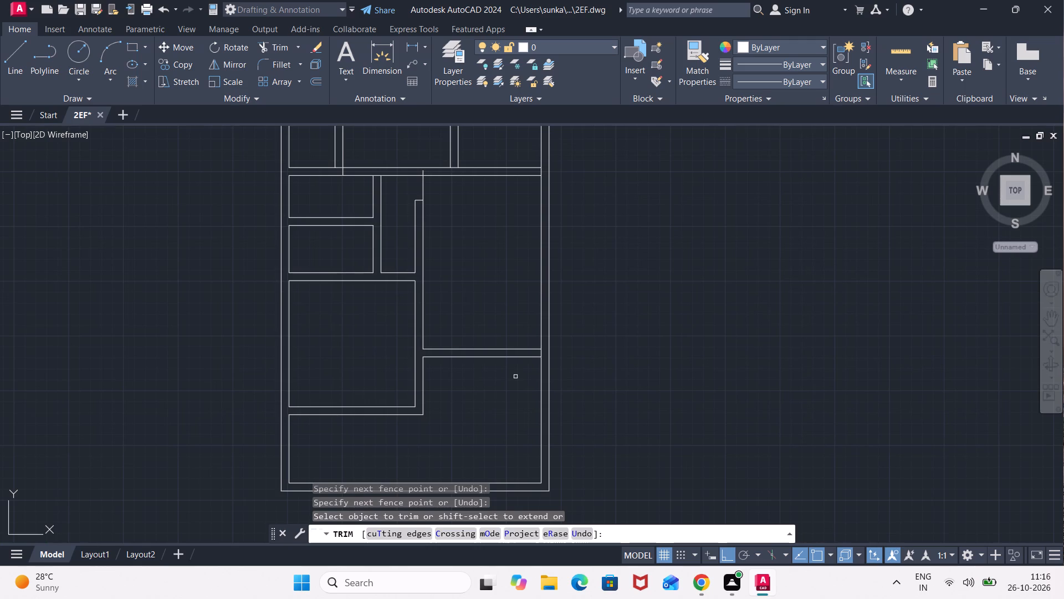
pyautogui.press('Escape')
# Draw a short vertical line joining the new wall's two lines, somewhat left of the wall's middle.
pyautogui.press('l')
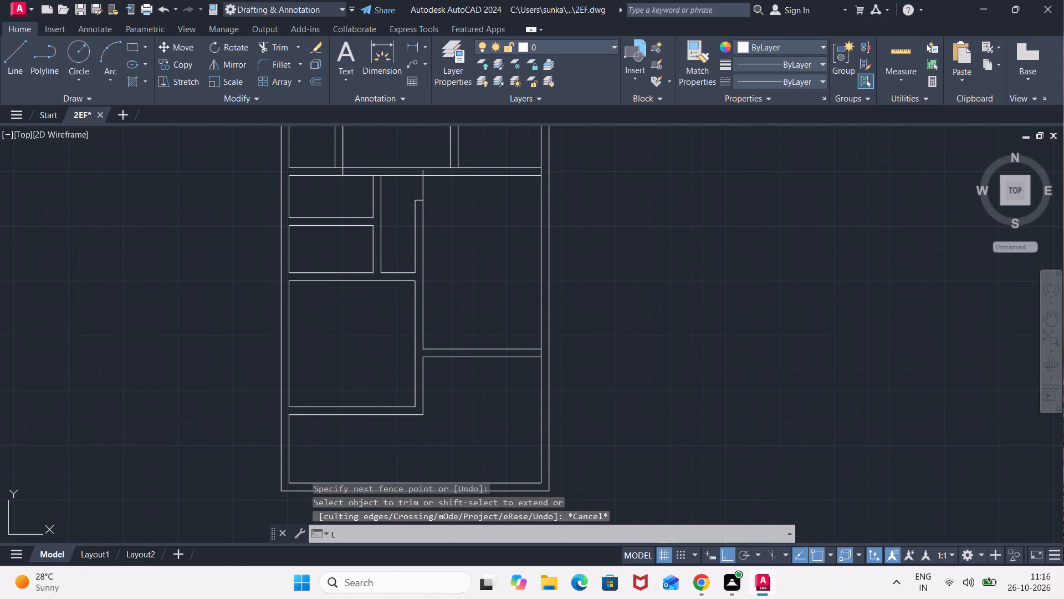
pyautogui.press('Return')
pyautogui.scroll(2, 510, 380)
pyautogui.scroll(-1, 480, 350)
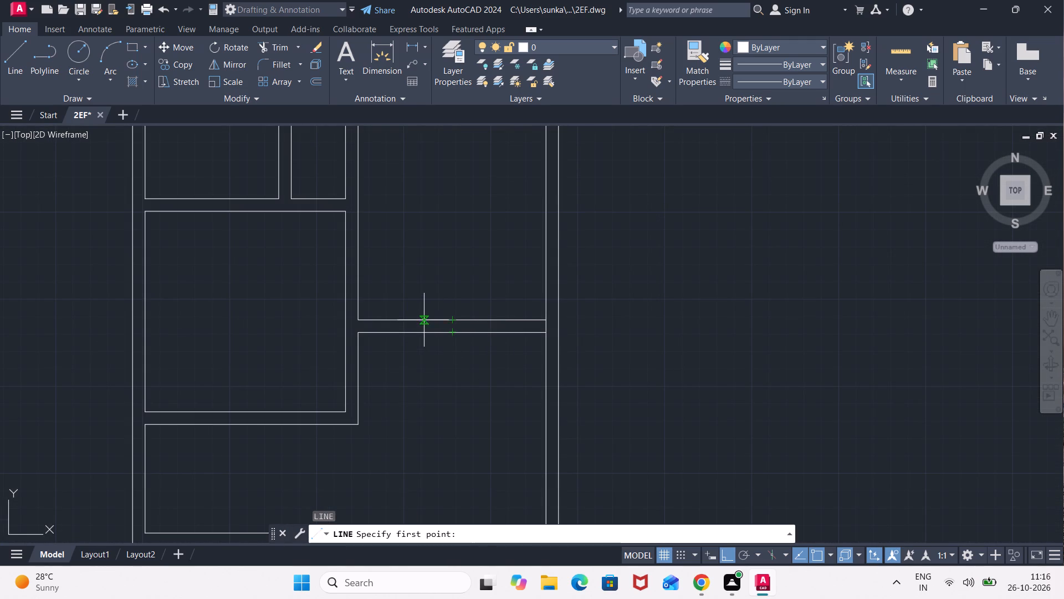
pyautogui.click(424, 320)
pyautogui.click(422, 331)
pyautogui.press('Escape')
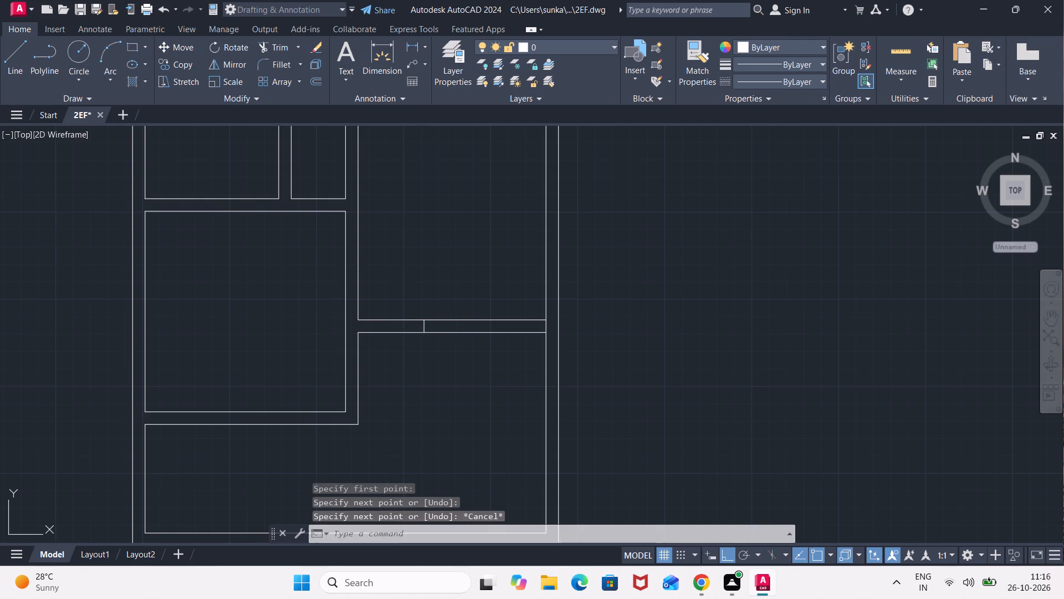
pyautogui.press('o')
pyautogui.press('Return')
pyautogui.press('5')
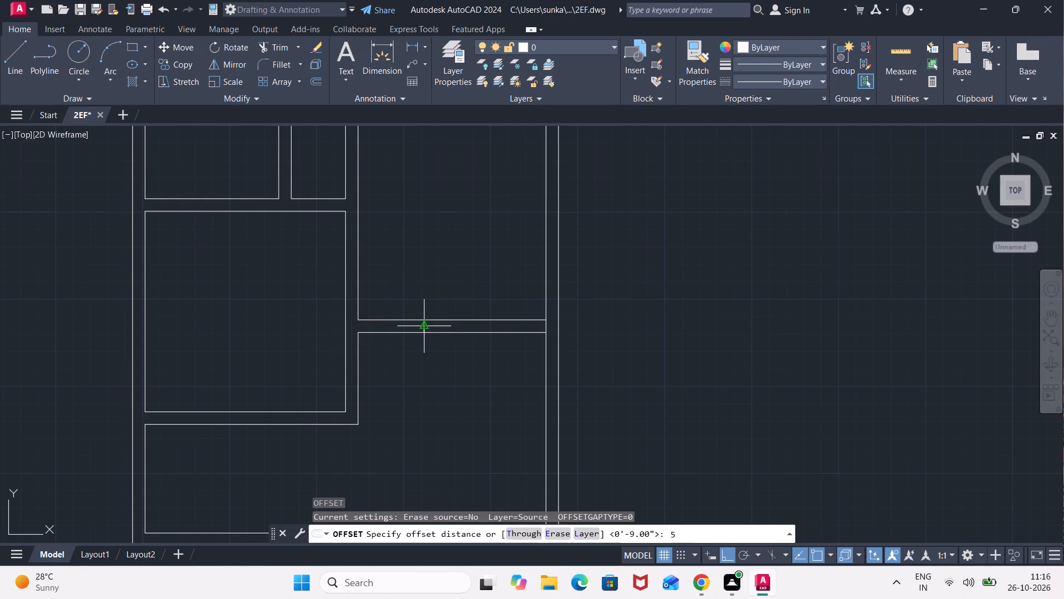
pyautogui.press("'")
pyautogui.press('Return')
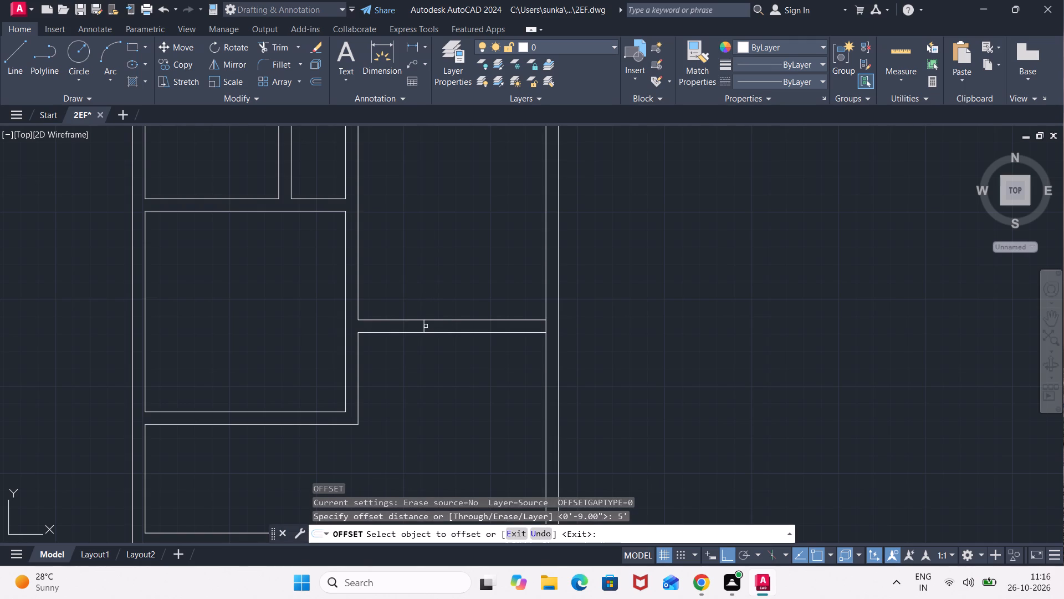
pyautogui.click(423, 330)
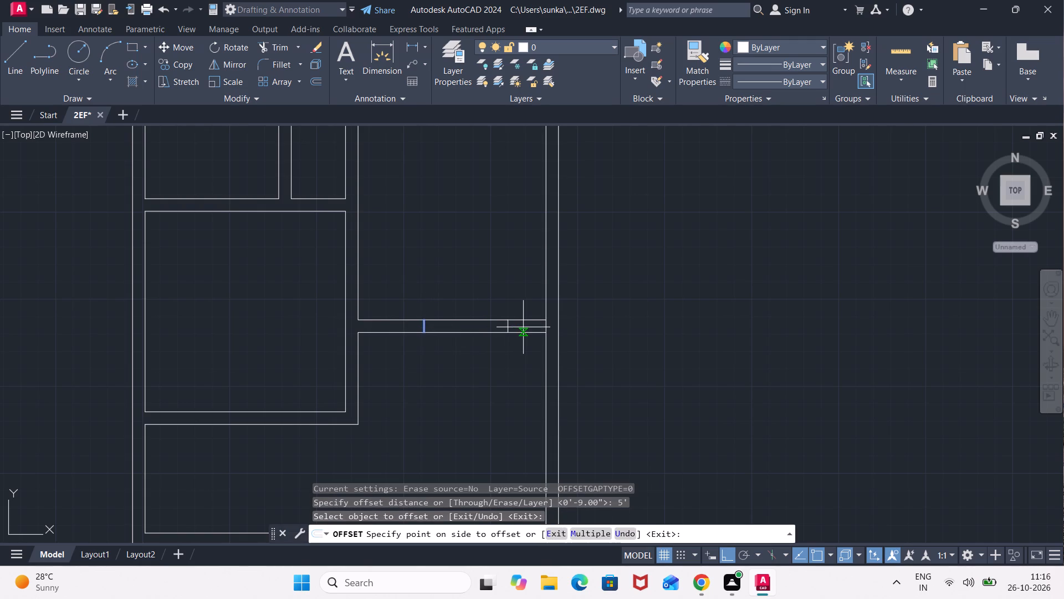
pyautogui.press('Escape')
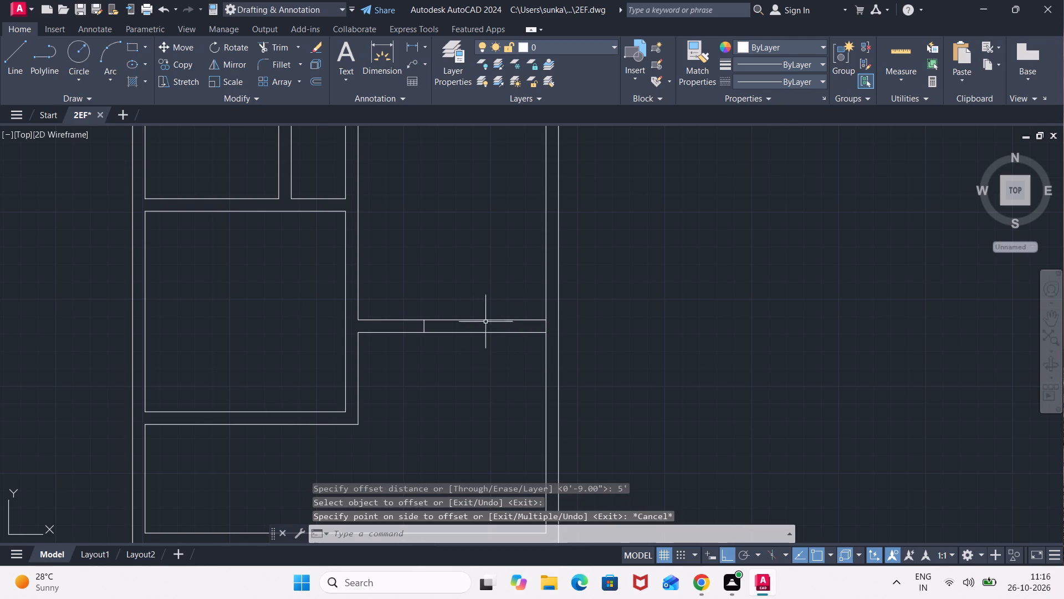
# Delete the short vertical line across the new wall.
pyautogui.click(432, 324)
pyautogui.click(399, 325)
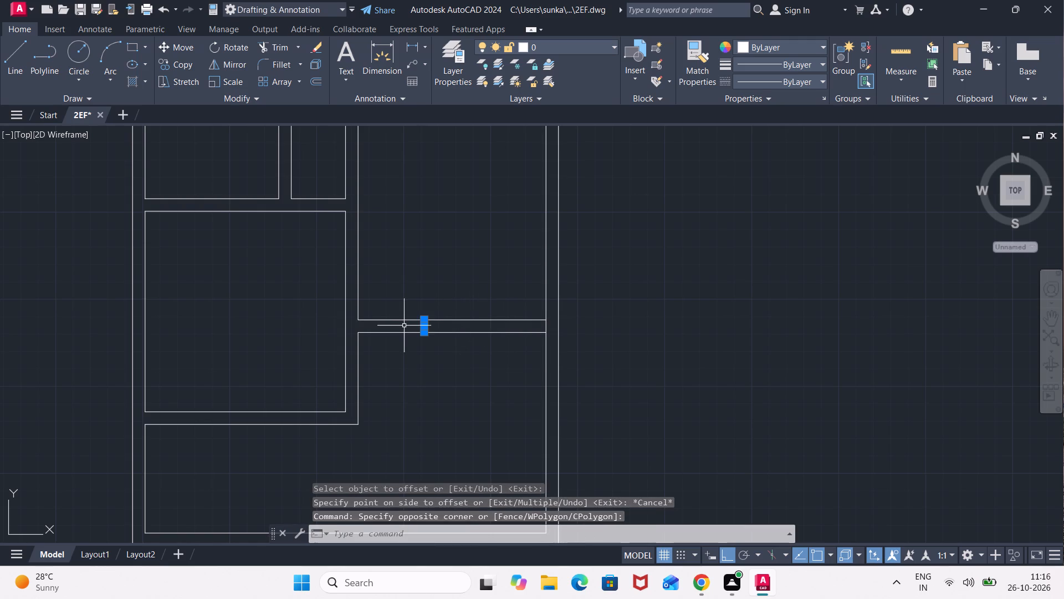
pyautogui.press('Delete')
# Draw a short vertical line joining the new wall's two lines close to the right outer wall.
pyautogui.press('l')
pyautogui.press('Return')
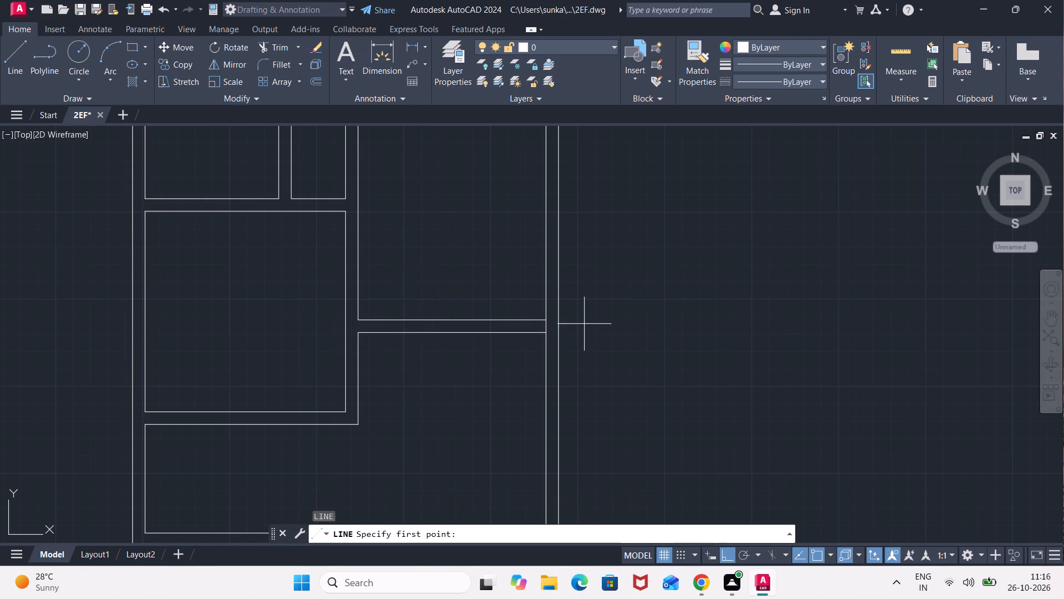
pyautogui.click(533, 333)
pyautogui.click(532, 317)
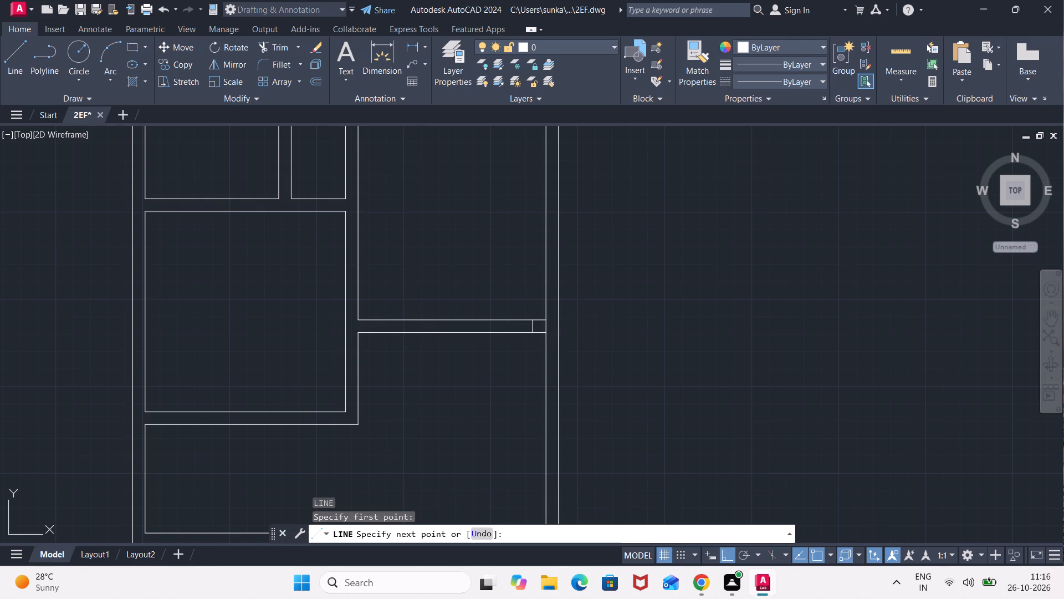
pyautogui.press('Escape')
# Offset the short vertical line 5' to the left along the wall.
pyautogui.press('o')
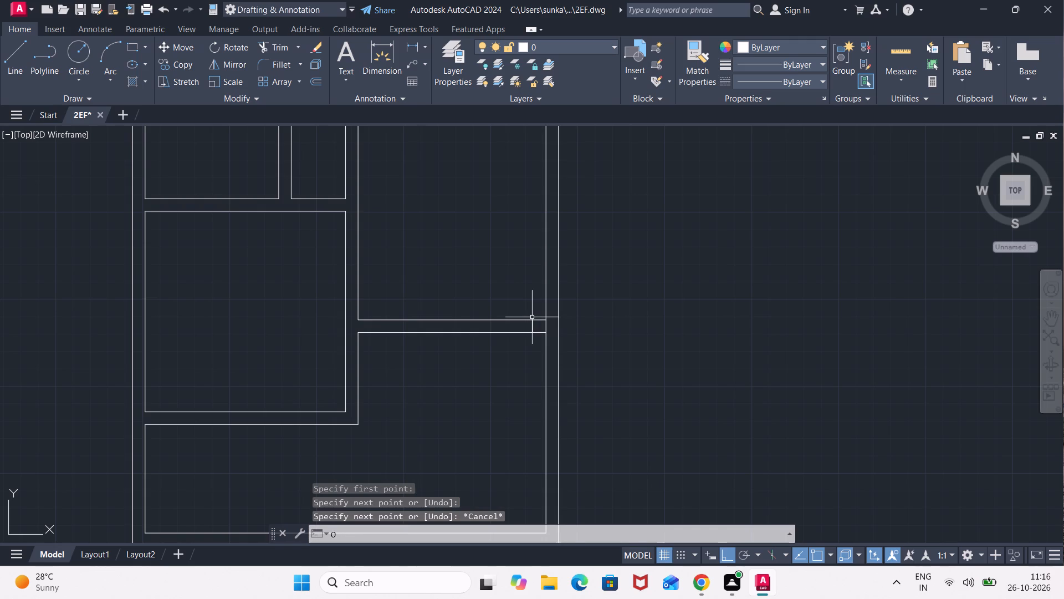
pyautogui.press('Return')
pyautogui.press('Return')
pyautogui.click(533, 324)
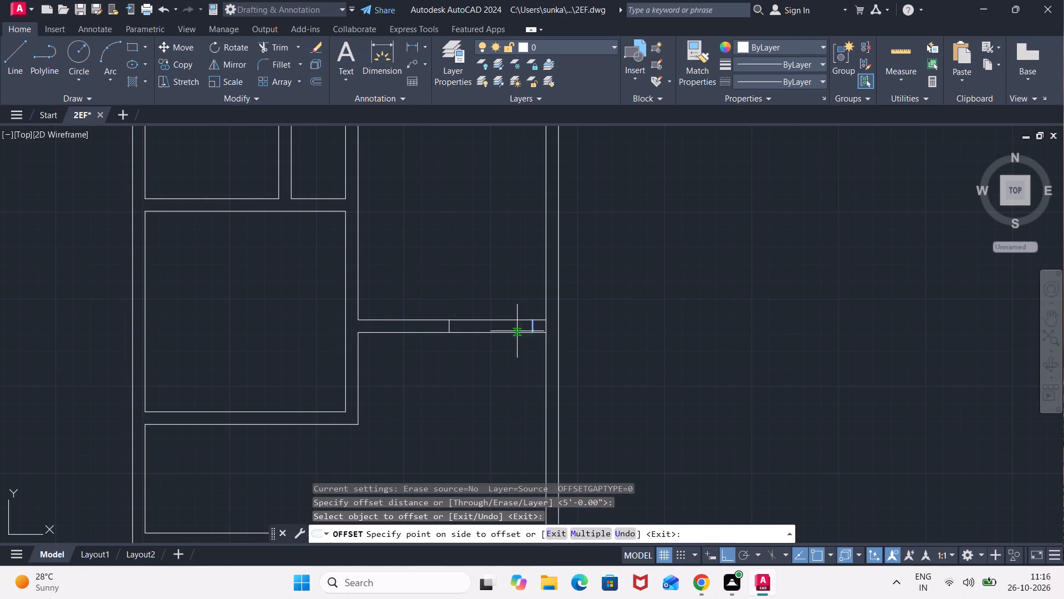
pyautogui.click(463, 345)
pyautogui.press('Escape')
# Trim the wall lines between the two short verticals, and open the outer wall's inner line at the remaining stub.
pyautogui.write('TR')
pyautogui.press('Return')
pyautogui.click(489, 343)
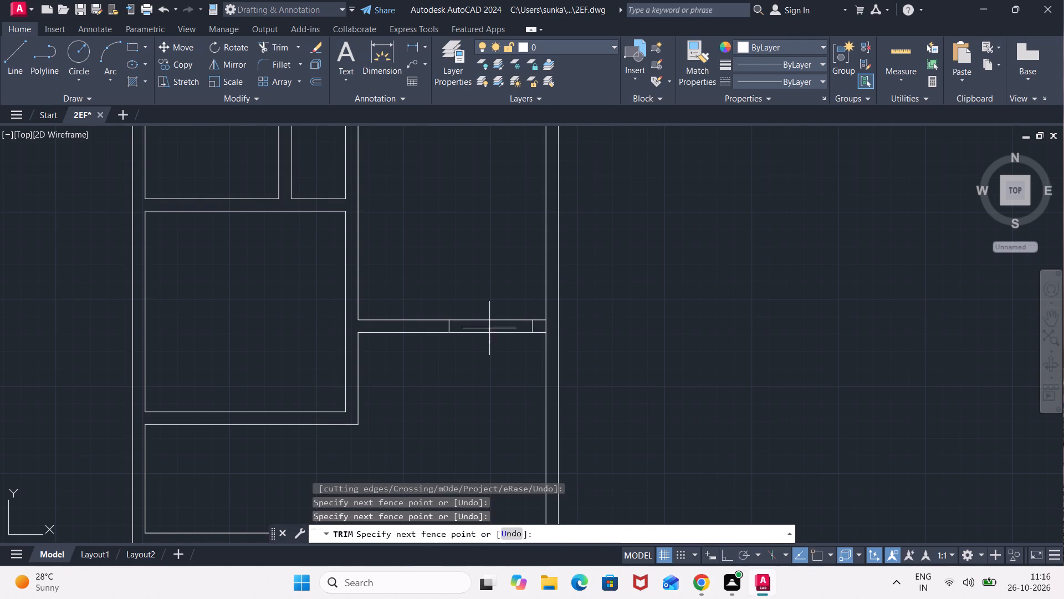
pyautogui.click(489, 295)
pyautogui.click(547, 325)
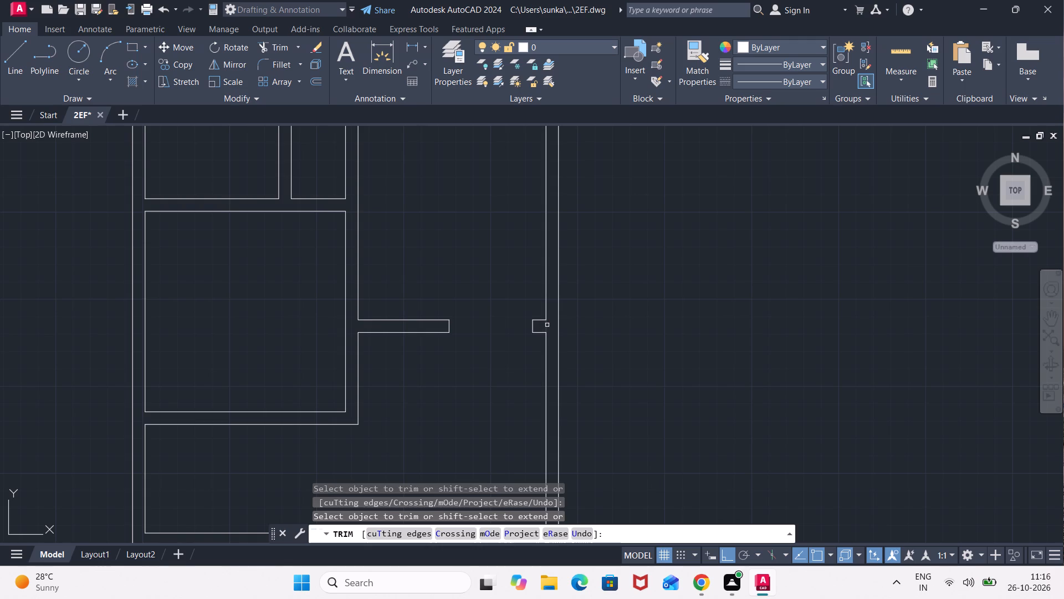
pyautogui.press('Escape')
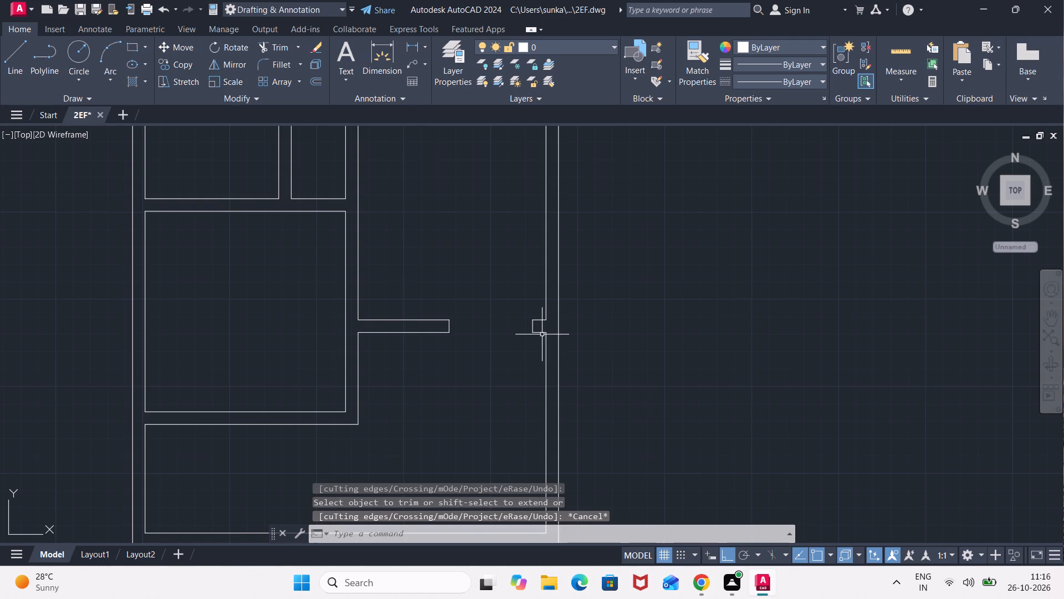
# Stretch the right end of the stub's lower line across to the outer wall's outer line.
pyautogui.click(541, 331)
pyautogui.click(548, 331)
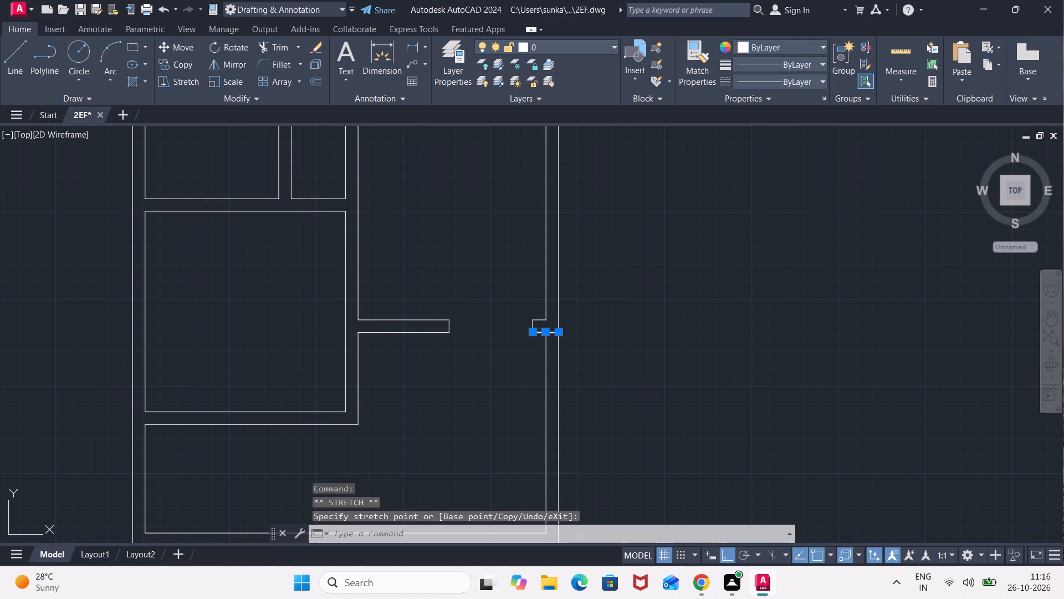
# Delete the right outer wall's inner line below the short stub wall.
pyautogui.click(557, 329)
pyautogui.press('Escape')
pyautogui.press('Escape')
pyautogui.click(549, 362)
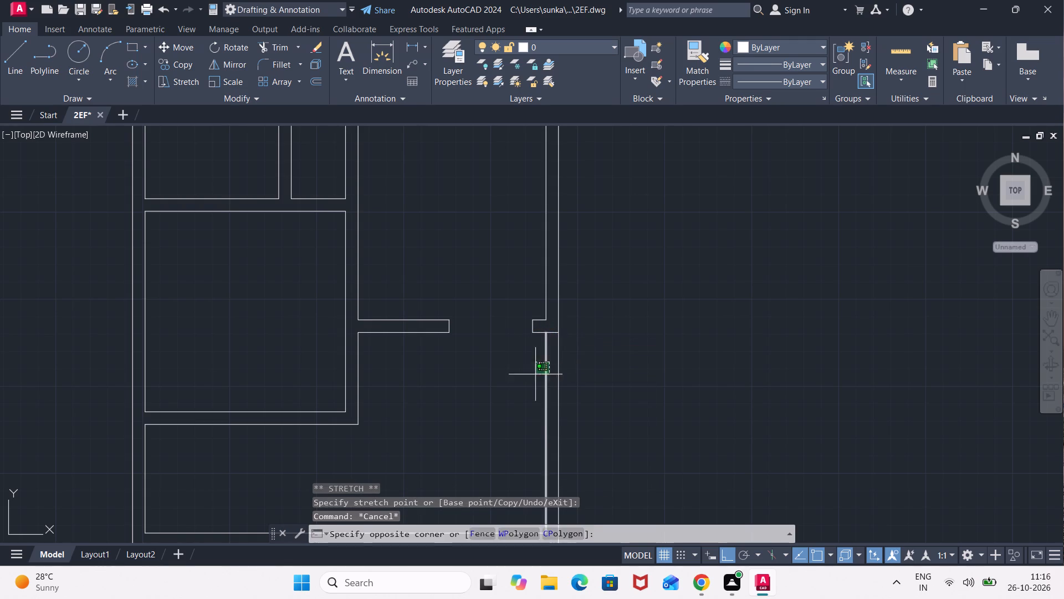
pyautogui.click(530, 381)
pyautogui.press('Delete')
# Draw a short vertical line across the bottom outer wall, aligned with the right face of the partition above.
pyautogui.scroll(-2, 550, 418)
pyautogui.moveTo(545, 427); pyautogui.dragTo(546, 419, button='middle')
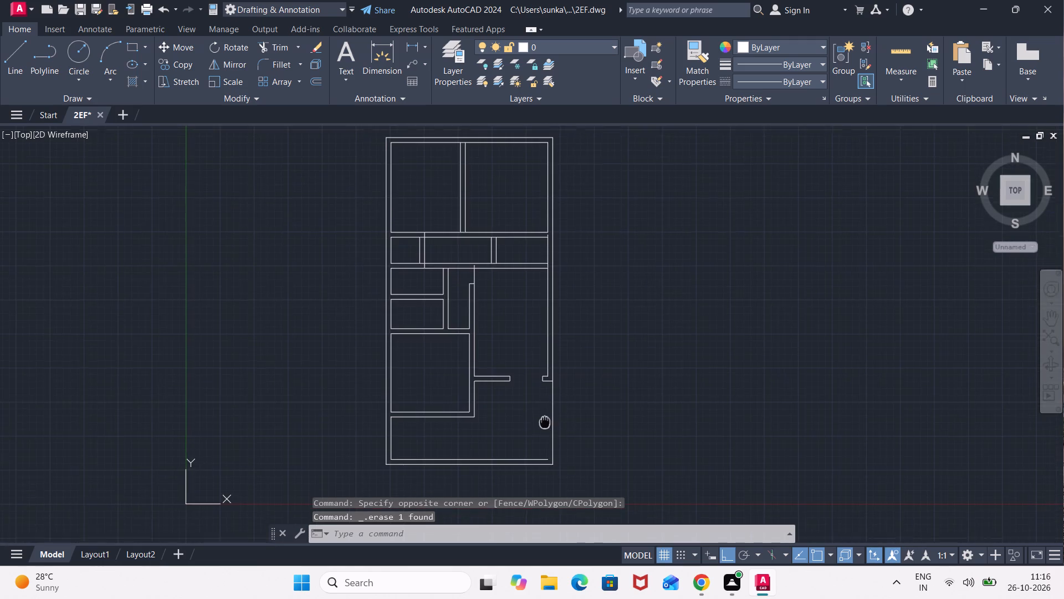
pyautogui.moveTo(546, 419); pyautogui.dragTo(553, 394, button='middle')
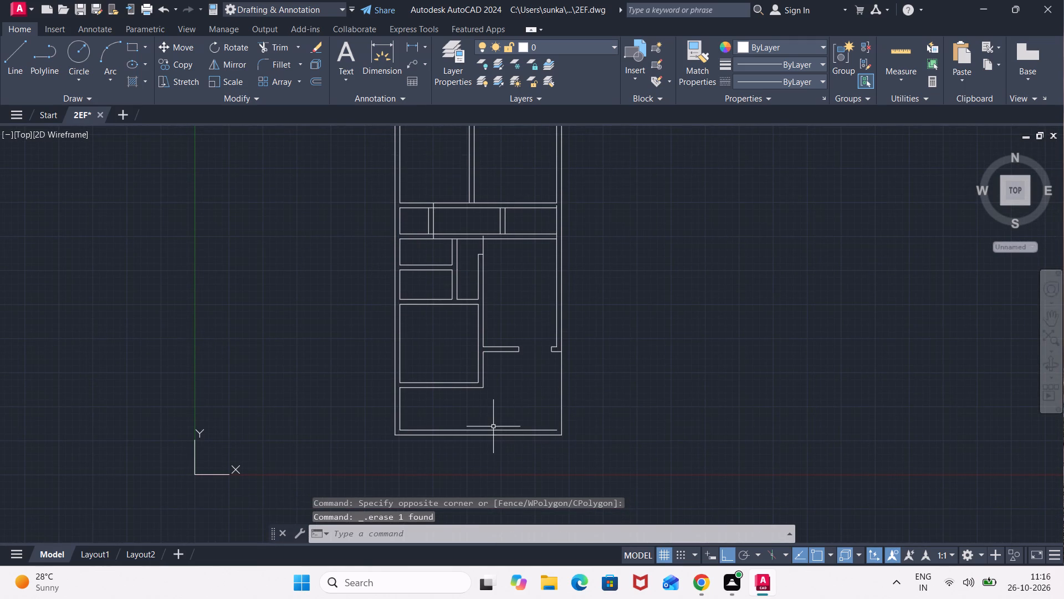
pyautogui.press('l')
pyautogui.press('Return')
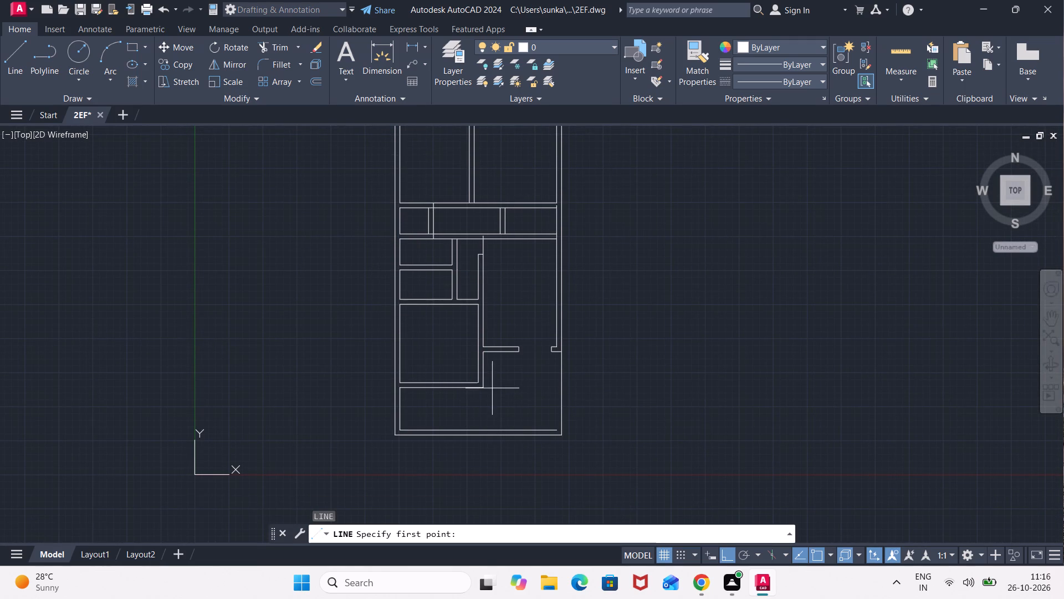
pyautogui.click(484, 429)
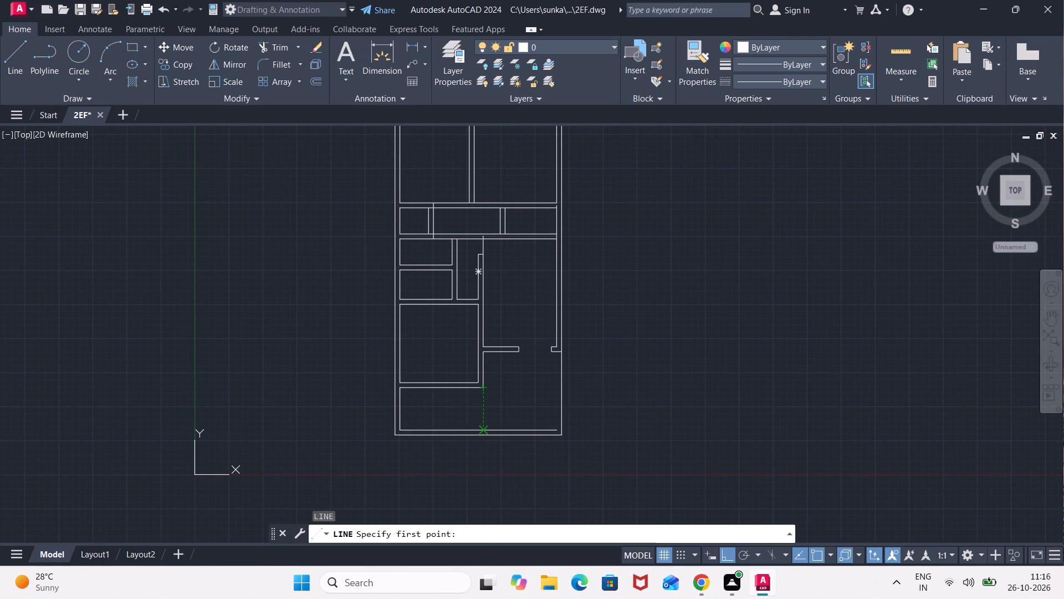
pyautogui.click(484, 435)
pyautogui.press('Escape')
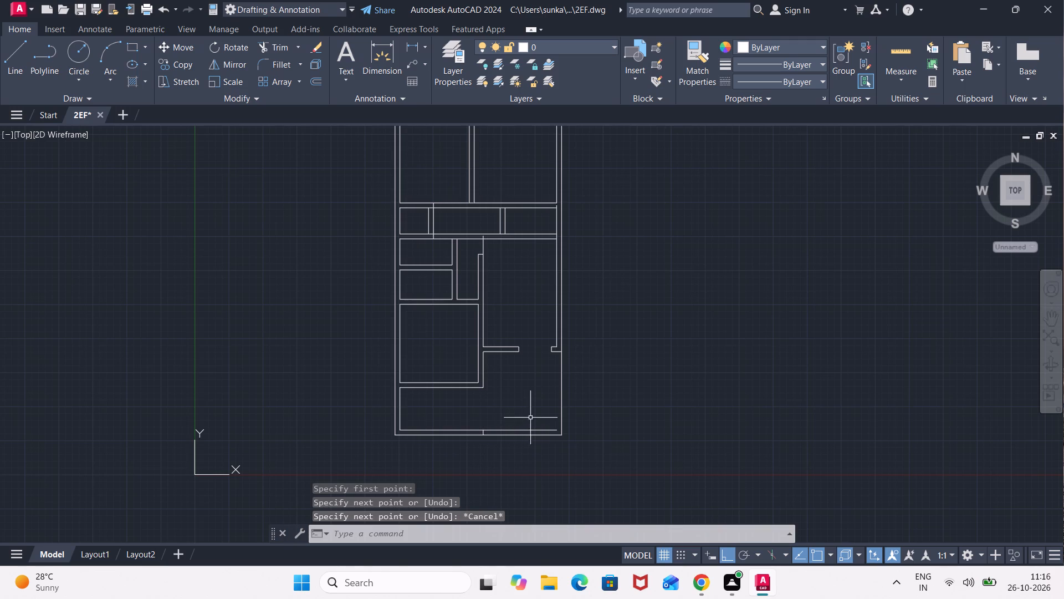
# Trim the bottom outer wall's inner line to the right of the short vertical line.
pyautogui.click(530, 430)
pyautogui.press('Escape')
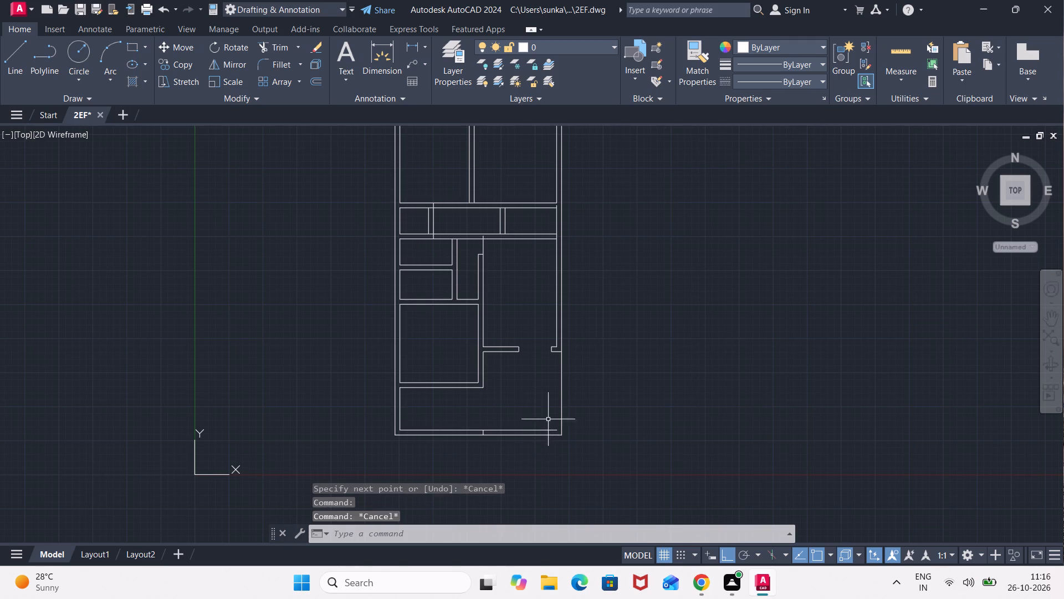
pyautogui.write('TR')
pyautogui.press('Return')
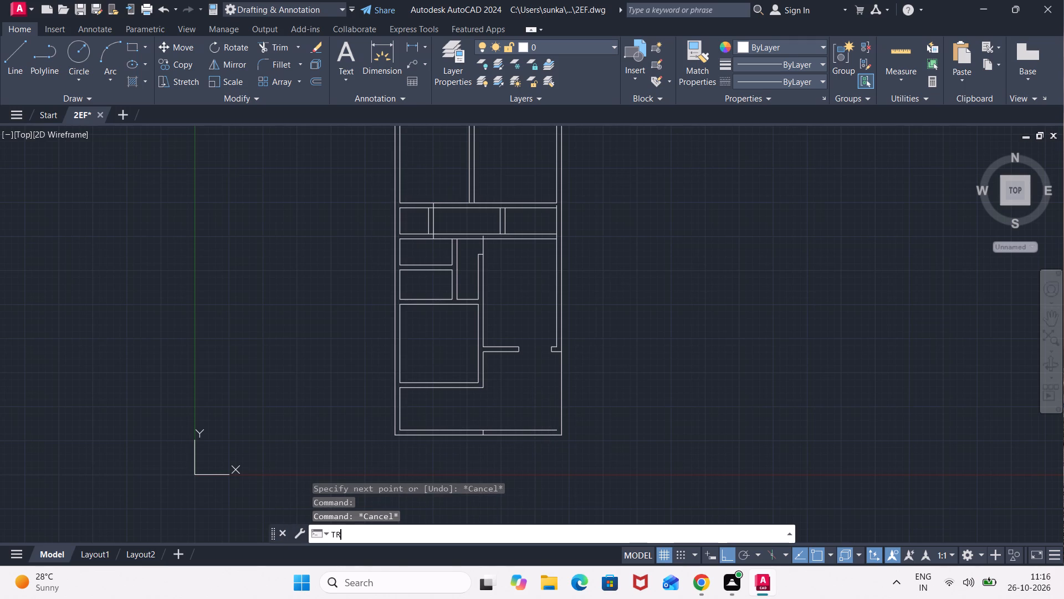
pyautogui.click(542, 430)
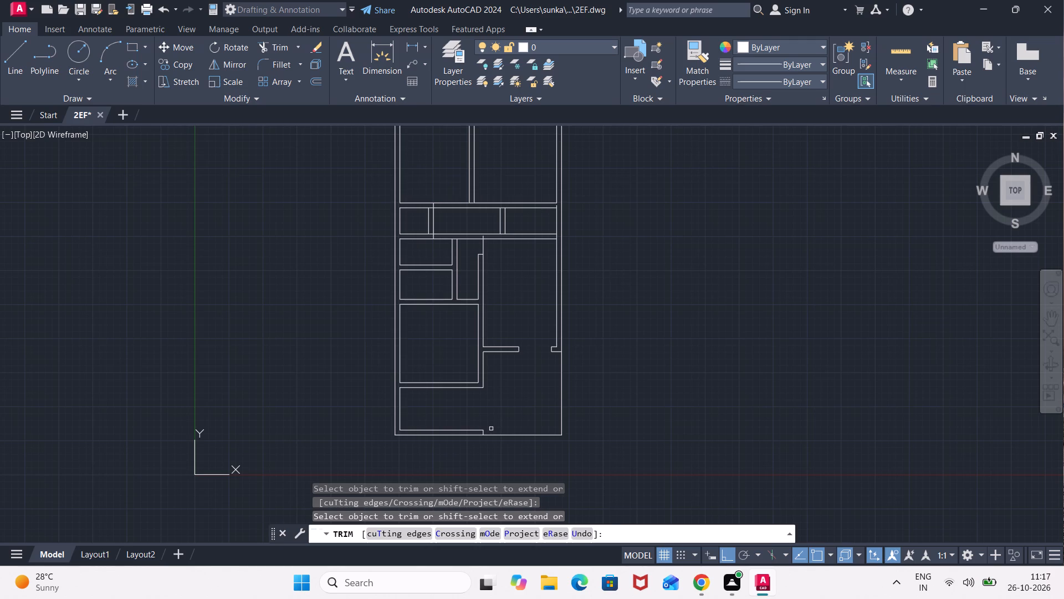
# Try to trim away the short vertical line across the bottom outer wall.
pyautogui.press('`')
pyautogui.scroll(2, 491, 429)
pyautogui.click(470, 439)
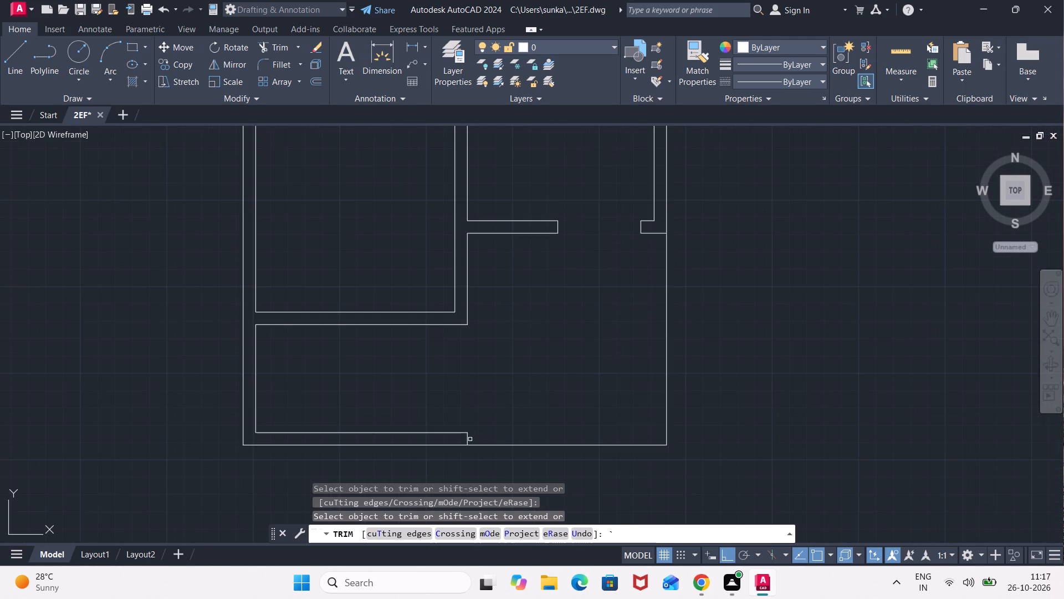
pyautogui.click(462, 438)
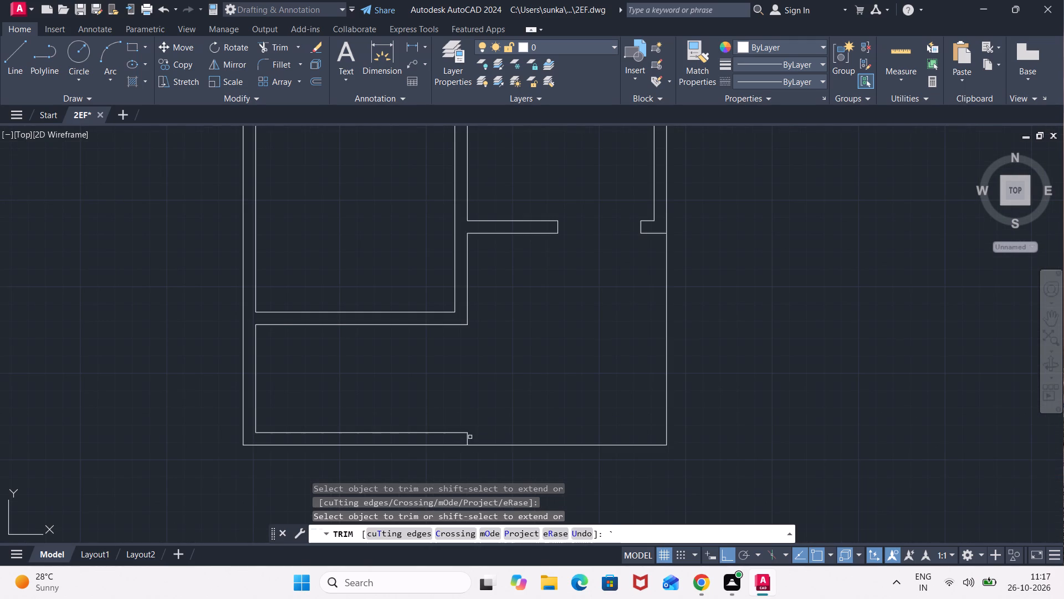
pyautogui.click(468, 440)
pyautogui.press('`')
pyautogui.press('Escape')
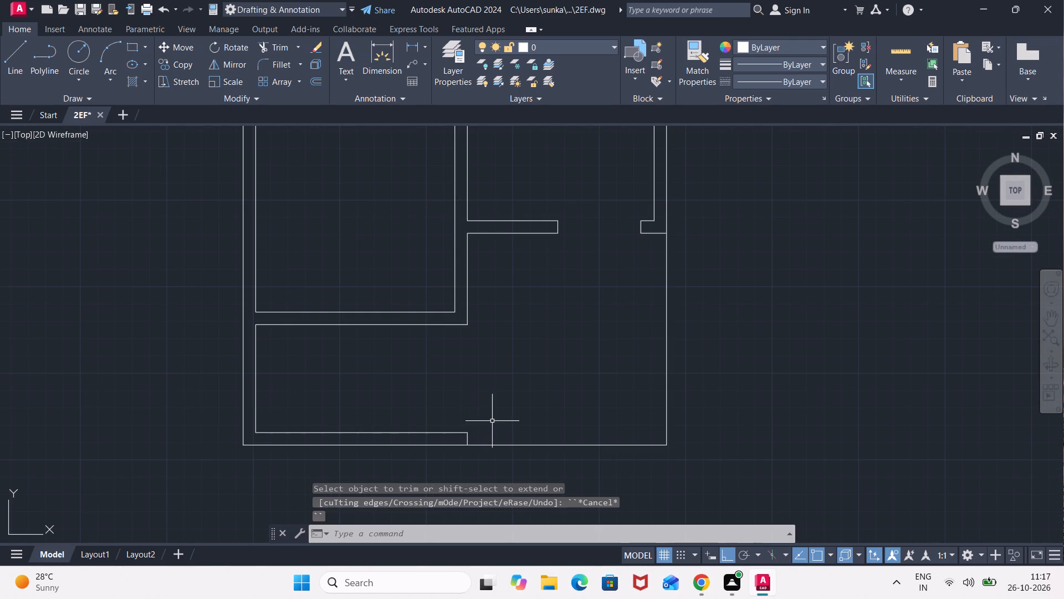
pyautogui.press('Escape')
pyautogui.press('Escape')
# Draw another short vertical line across the bottom outer wall, to the left of the existing one.
pyautogui.press('l')
pyautogui.press('Return')
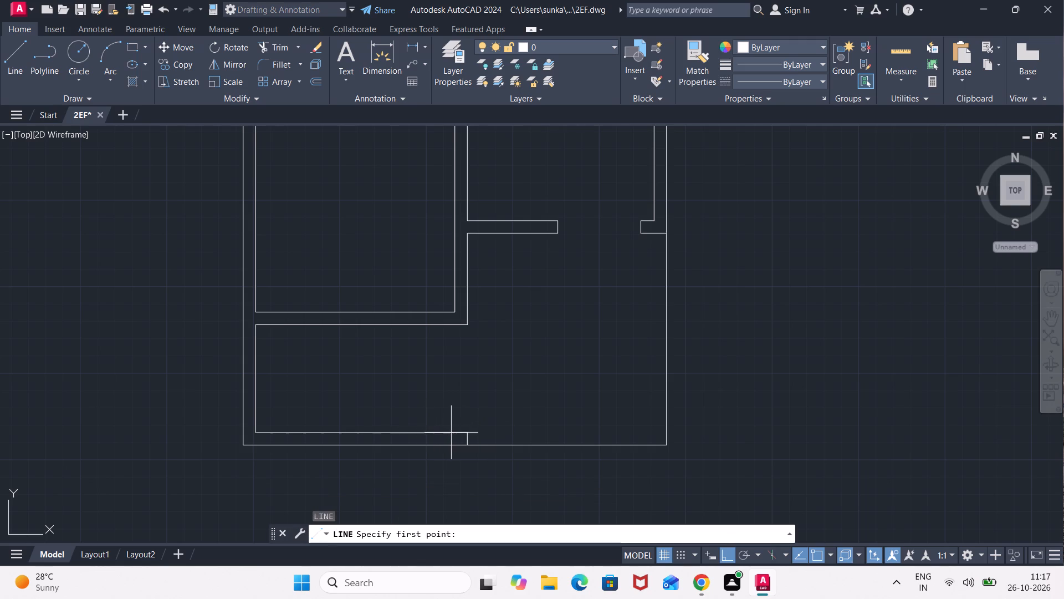
pyautogui.click(426, 436)
pyautogui.click(425, 445)
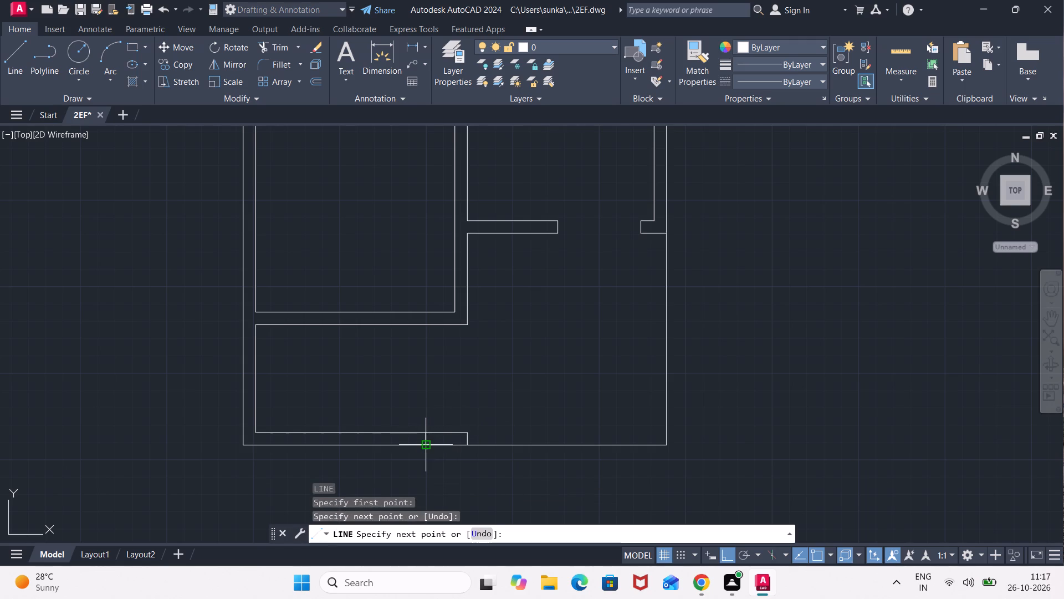
pyautogui.press('Escape')
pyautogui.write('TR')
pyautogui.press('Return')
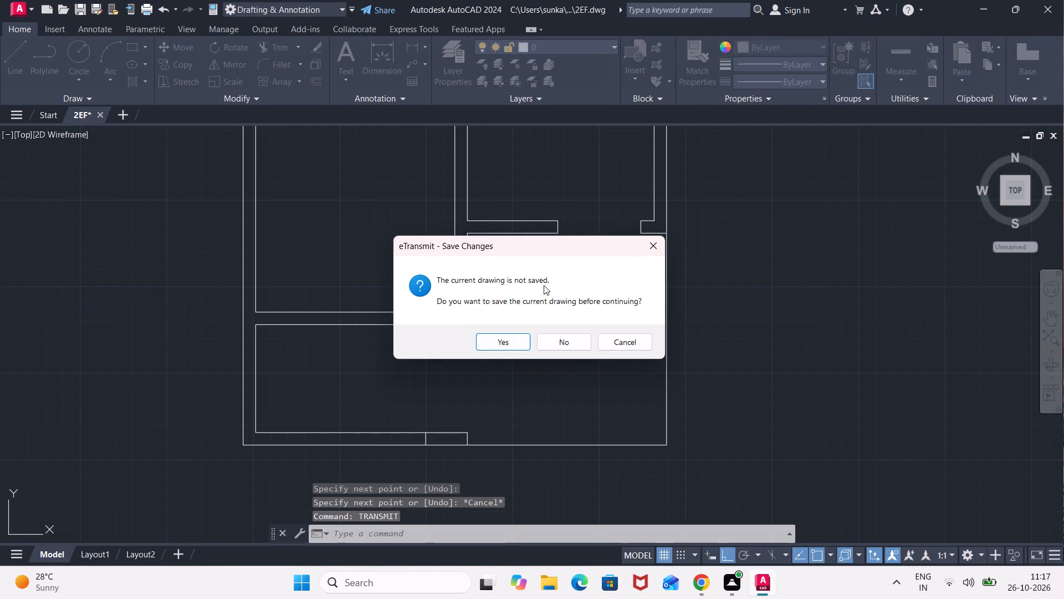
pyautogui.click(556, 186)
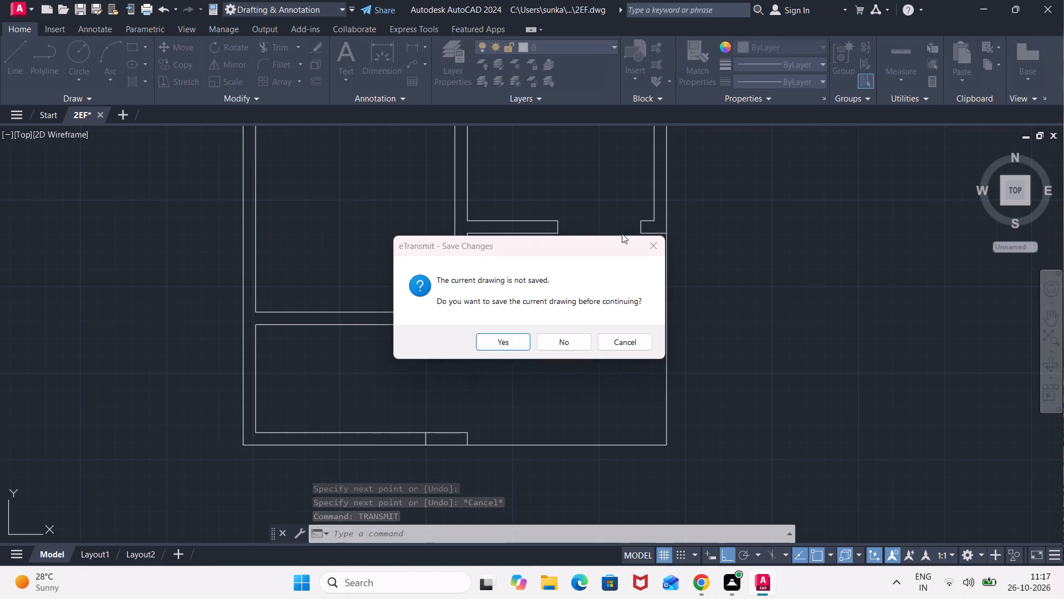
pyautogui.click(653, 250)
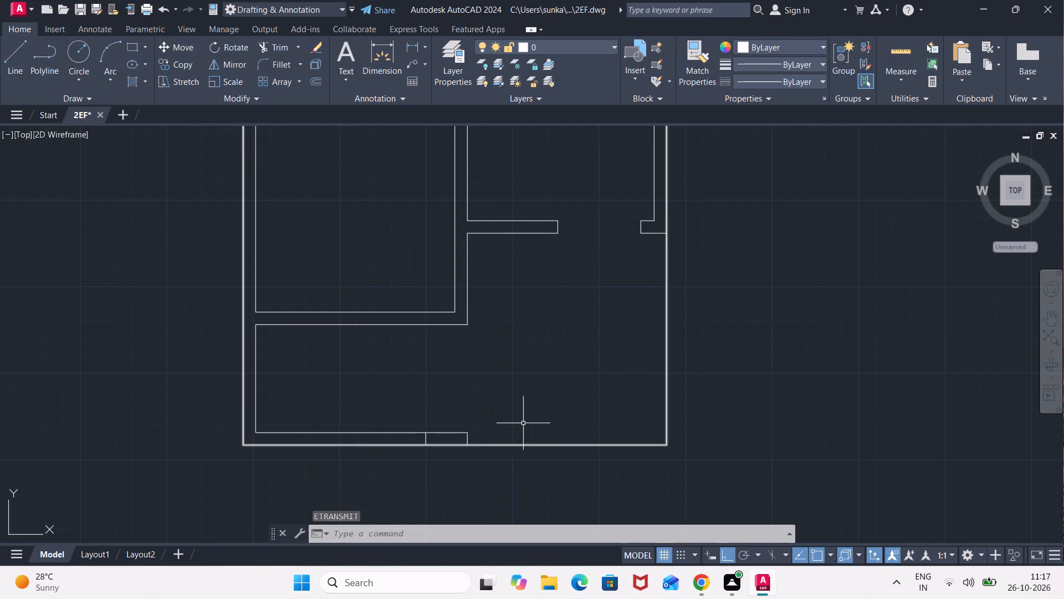
# Trim away the right-hand short vertical and the bottom wall's inner line back to the new short vertical.
pyautogui.write('TR')
pyautogui.press('Return')
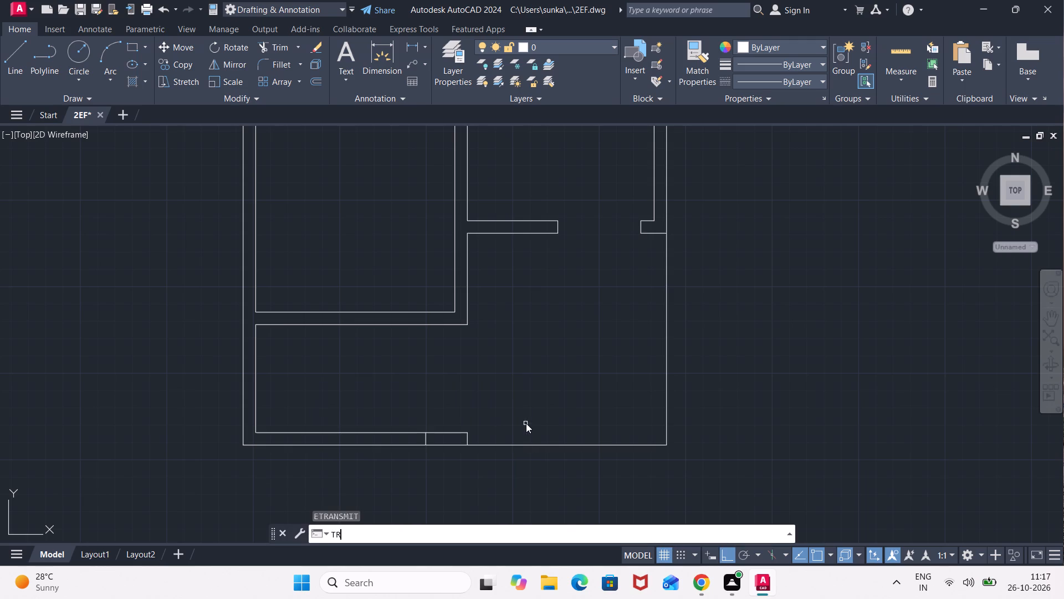
pyautogui.click(469, 441)
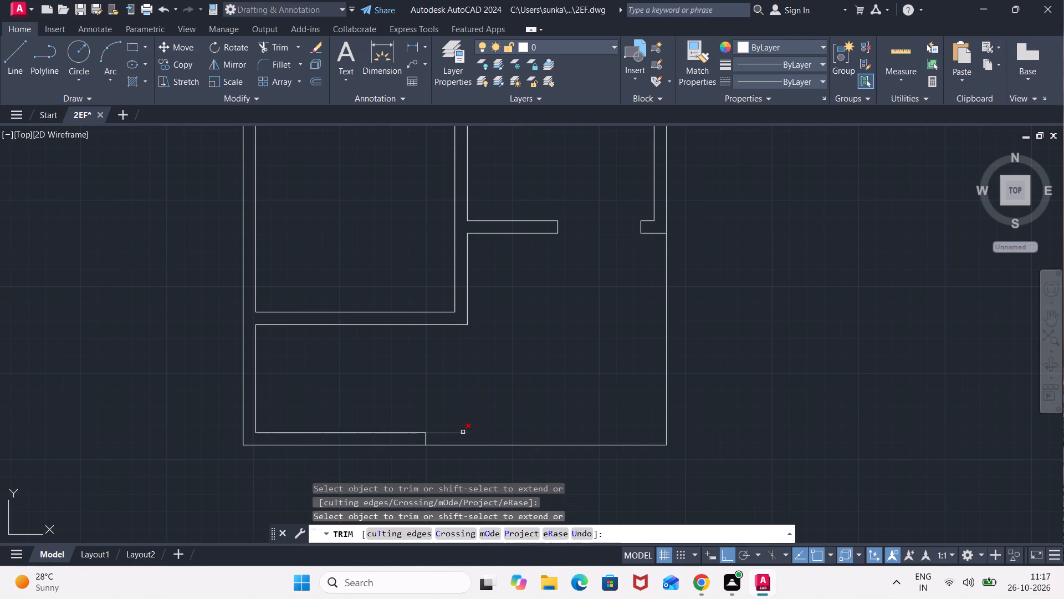
pyautogui.click(463, 432)
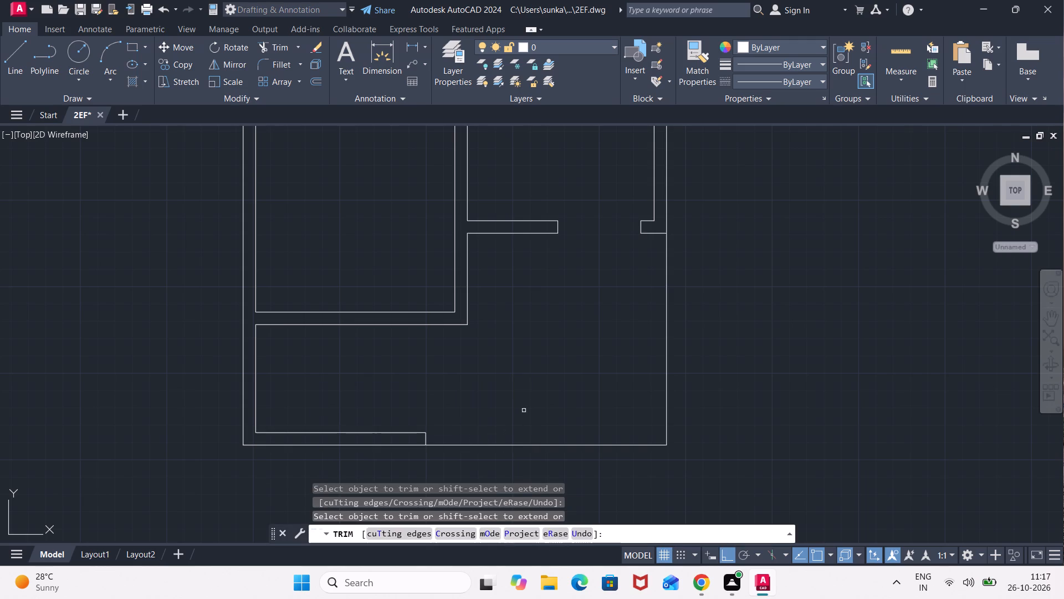
pyautogui.moveTo(548, 307); pyautogui.dragTo(580, 411, button='middle')
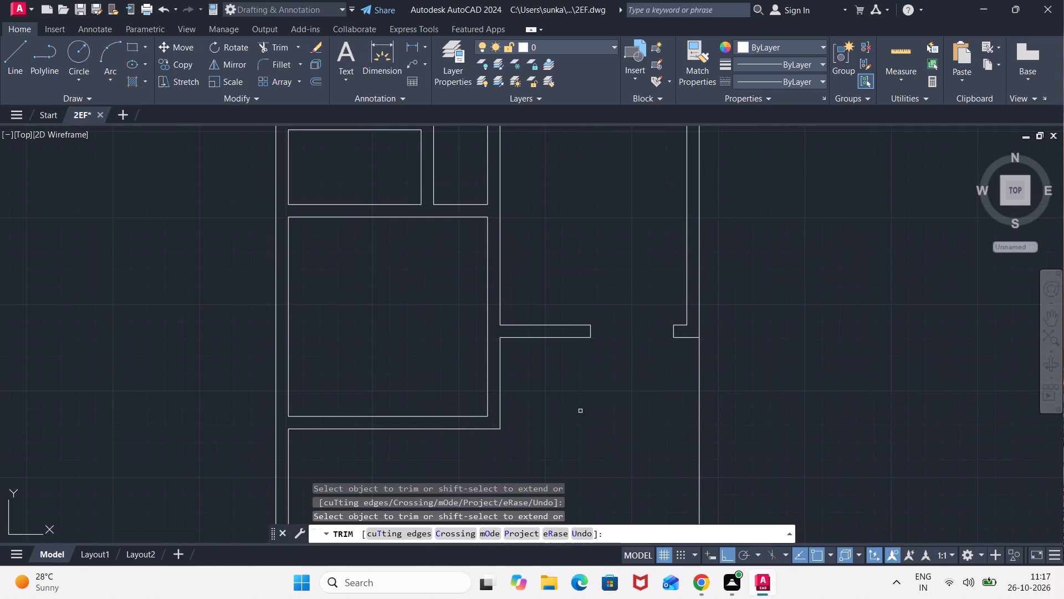
pyautogui.press('Escape')
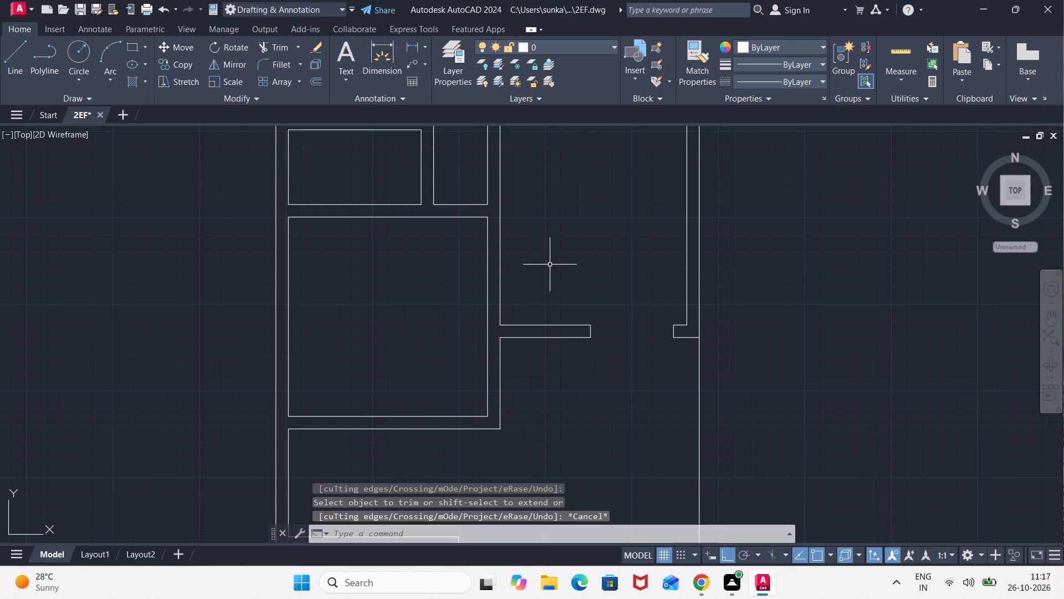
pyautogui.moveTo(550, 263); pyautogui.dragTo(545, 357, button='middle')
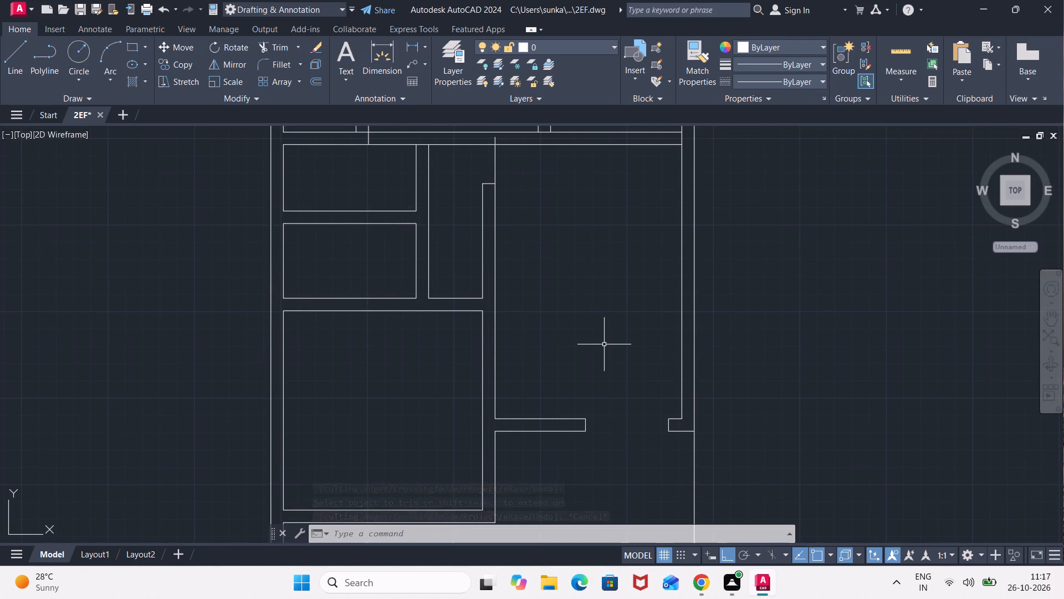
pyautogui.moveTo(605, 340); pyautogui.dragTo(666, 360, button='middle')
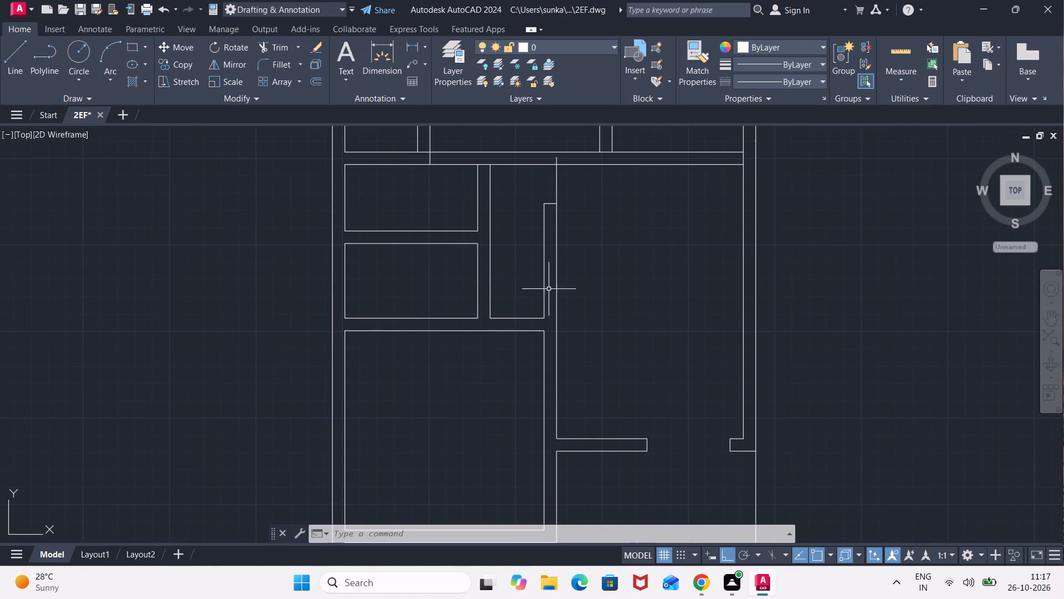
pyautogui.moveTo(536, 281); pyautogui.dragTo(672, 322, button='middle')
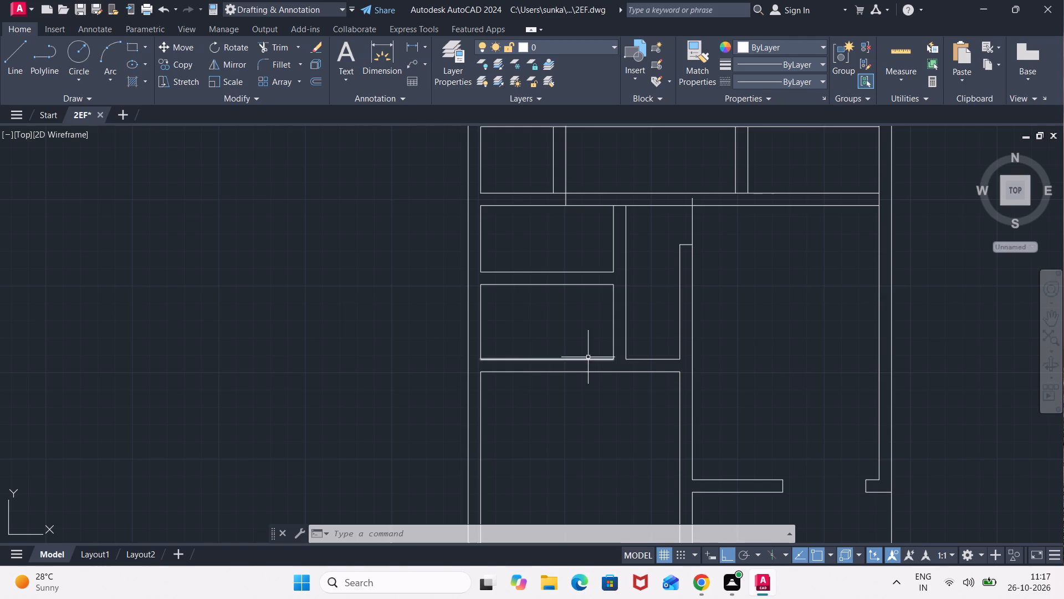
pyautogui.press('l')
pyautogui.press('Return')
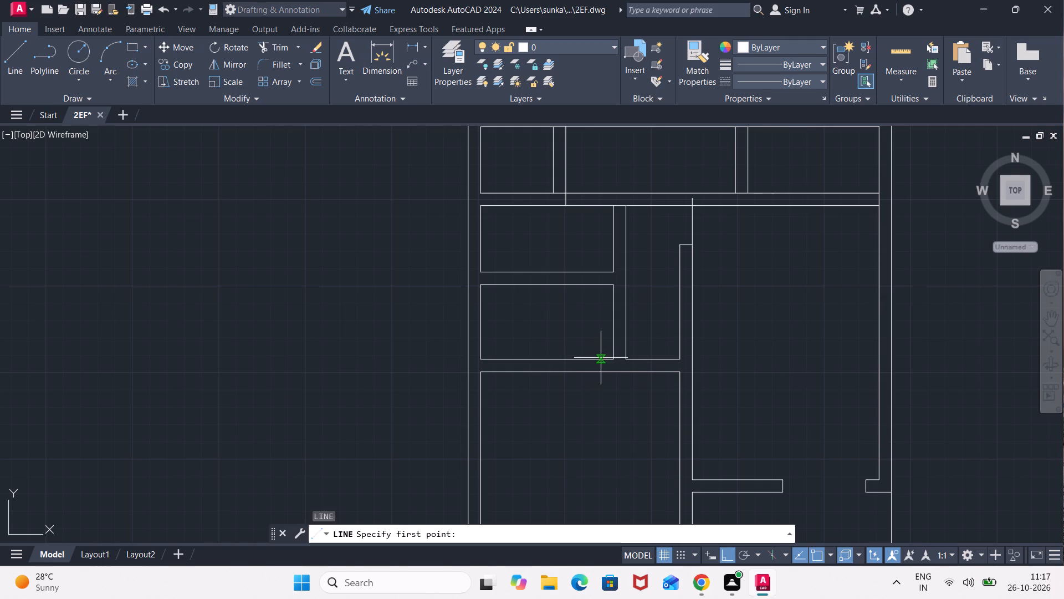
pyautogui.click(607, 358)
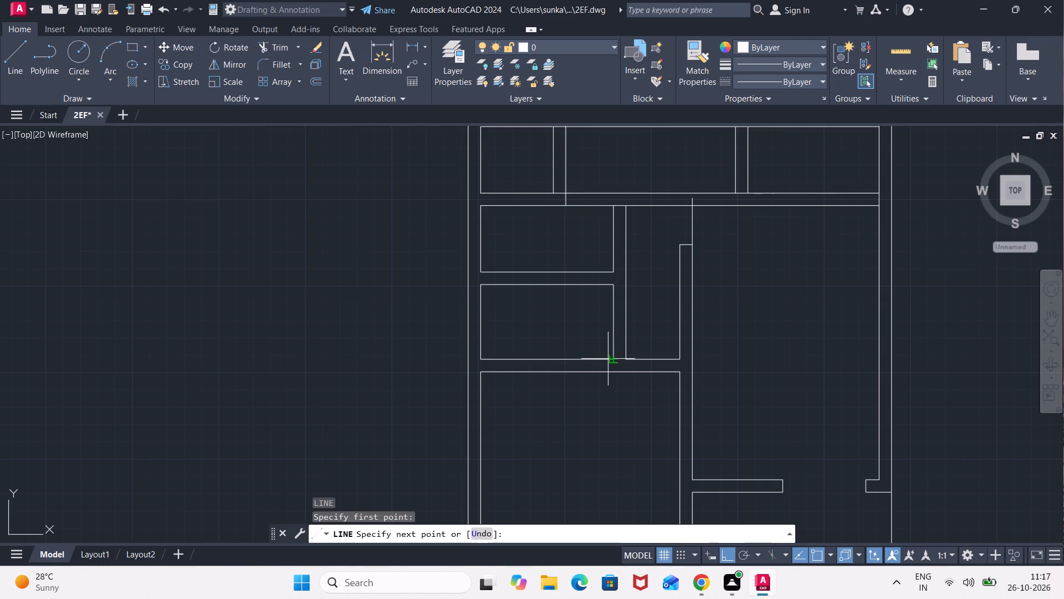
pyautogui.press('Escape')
# Draw a short vertical line across the wall below the lower small left room, near that room's right corner.
pyautogui.press('l')
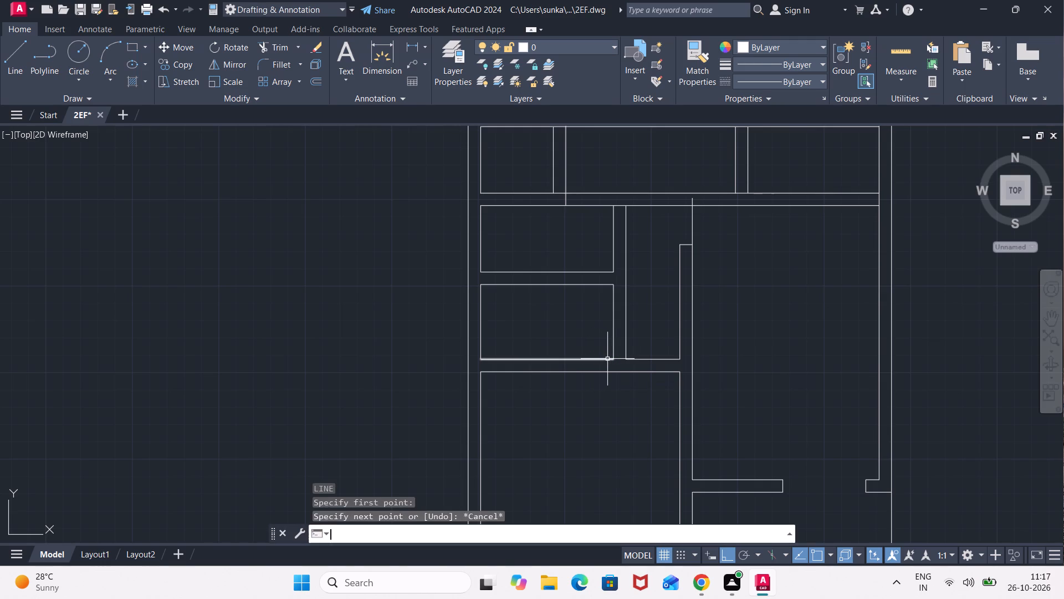
pyautogui.press('Return')
pyautogui.scroll(2, 602, 359)
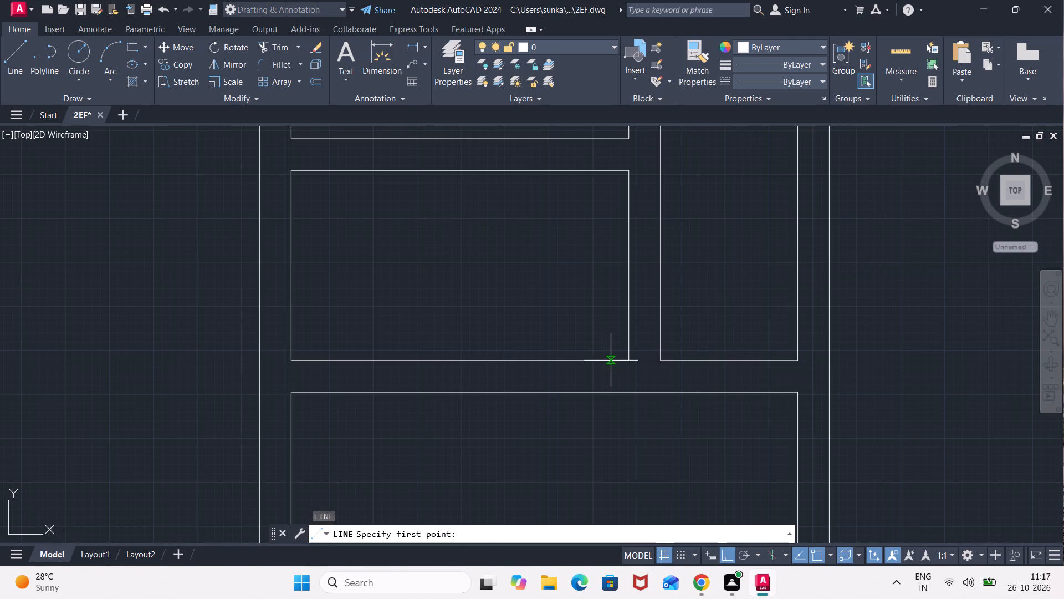
pyautogui.click(611, 361)
pyautogui.click(608, 393)
pyautogui.press('Escape')
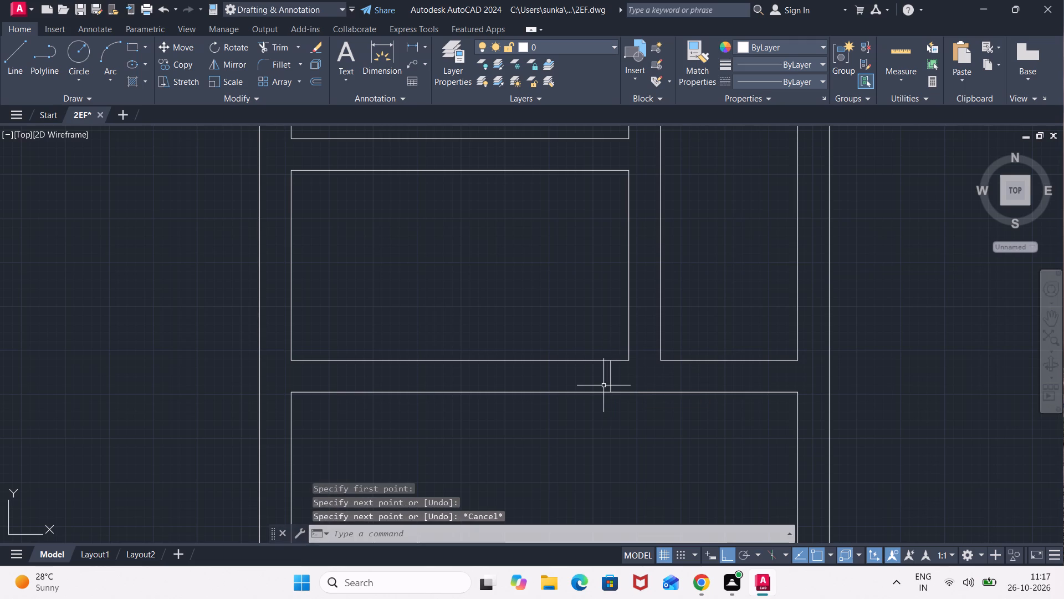
# Offset the short vertical line 2'6" to the left along the wall.
pyautogui.press('o')
pyautogui.press('Return')
pyautogui.write('2\'6"')
pyautogui.press('Return')
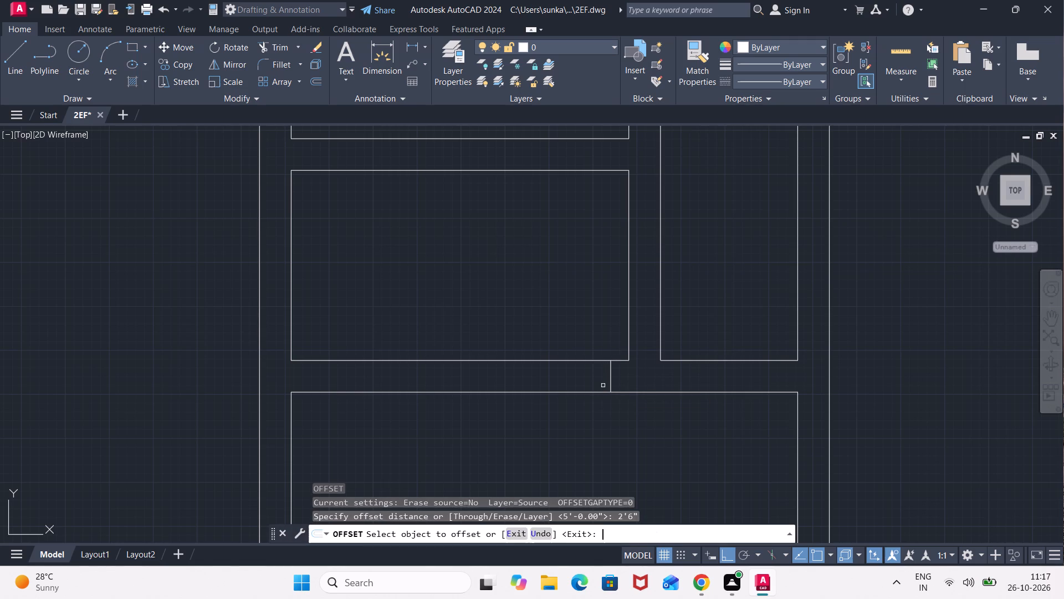
pyautogui.click(611, 379)
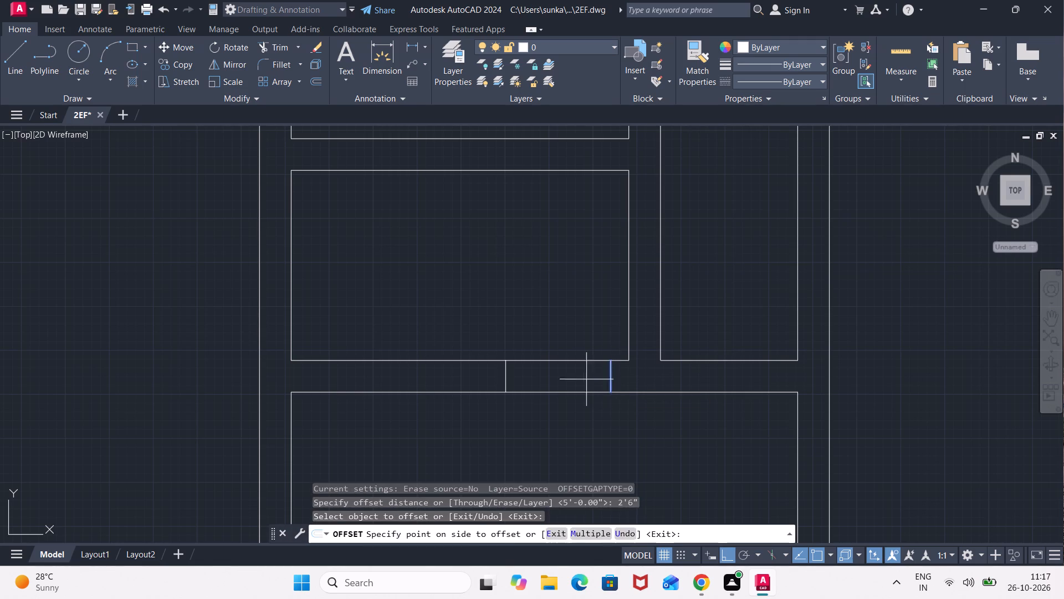
pyautogui.click(555, 382)
pyautogui.moveTo(579, 313); pyautogui.dragTo(567, 417, button='middle')
pyautogui.press('Escape')
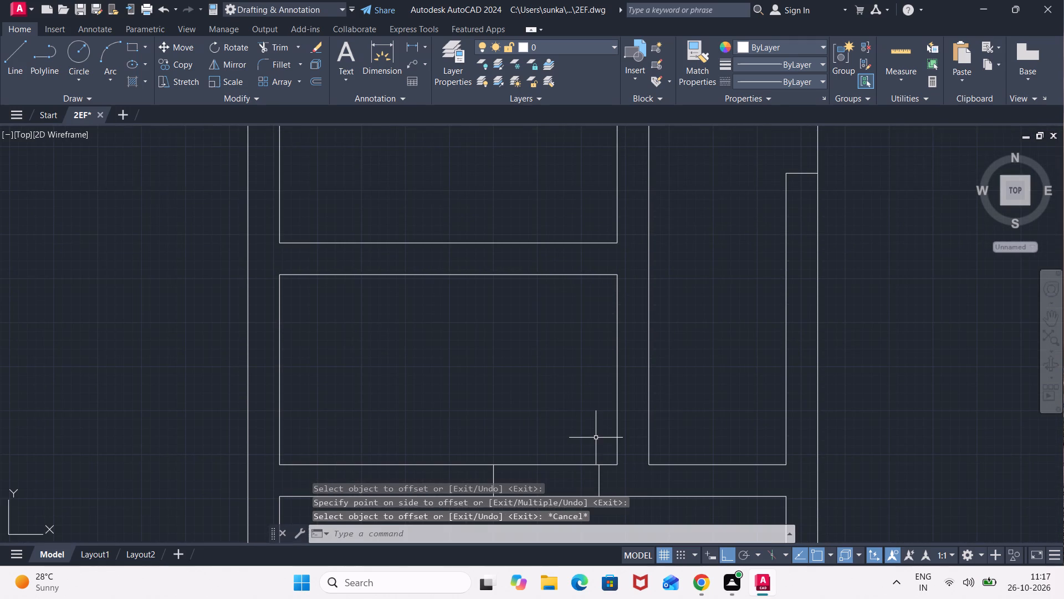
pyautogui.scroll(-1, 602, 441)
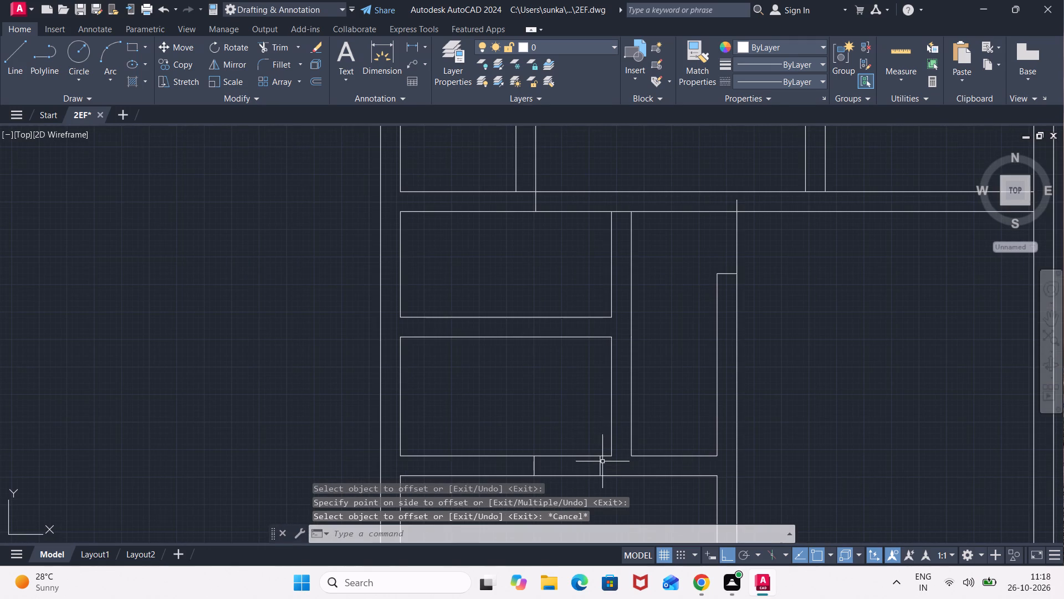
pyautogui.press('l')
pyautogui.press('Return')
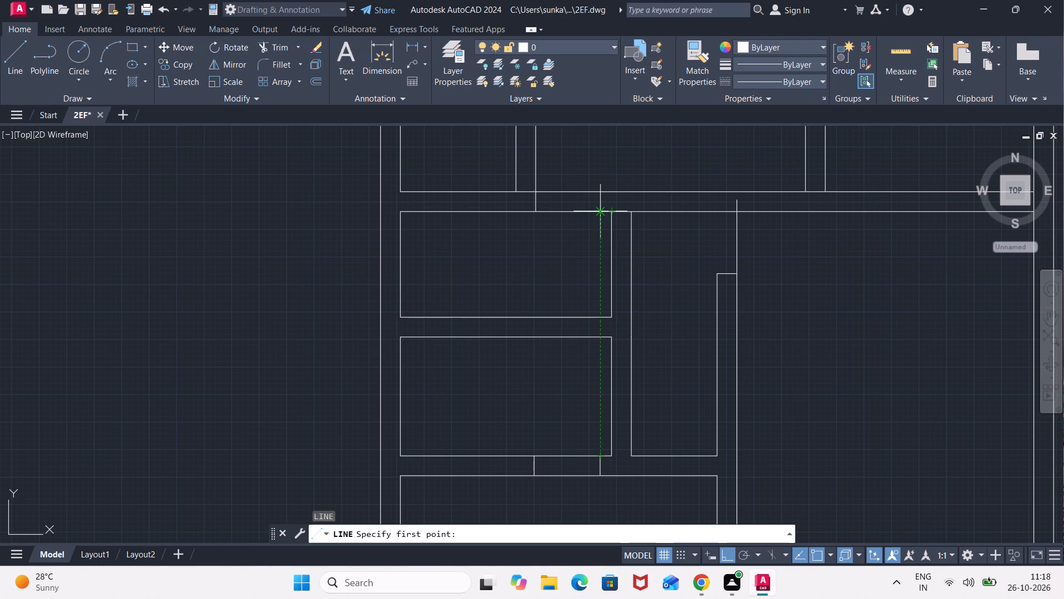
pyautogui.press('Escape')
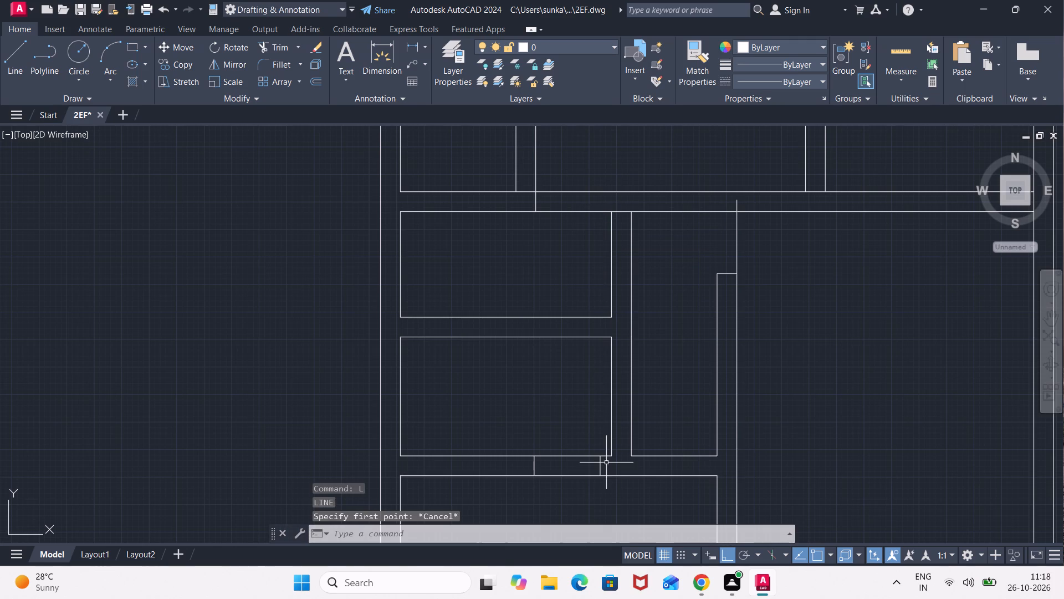
# Erase the two short verticals across the wall below the lower small left room.
pyautogui.click(606, 463)
pyautogui.click(529, 466)
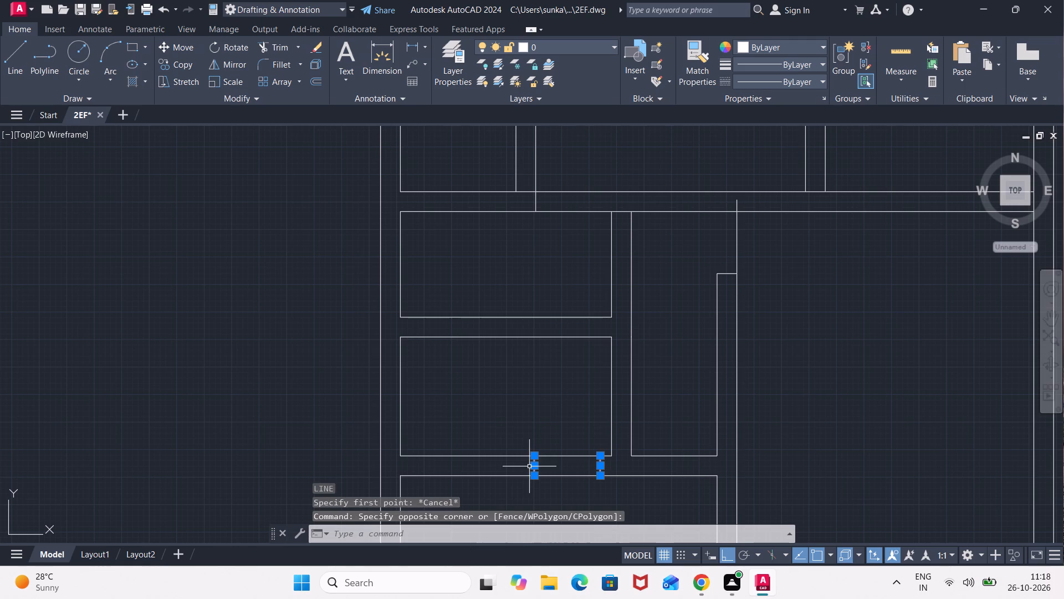
pyautogui.press('Delete')
# Draw a short vertical line across the wall below the lower small left room, just inside that room's right corner.
pyautogui.press('l')
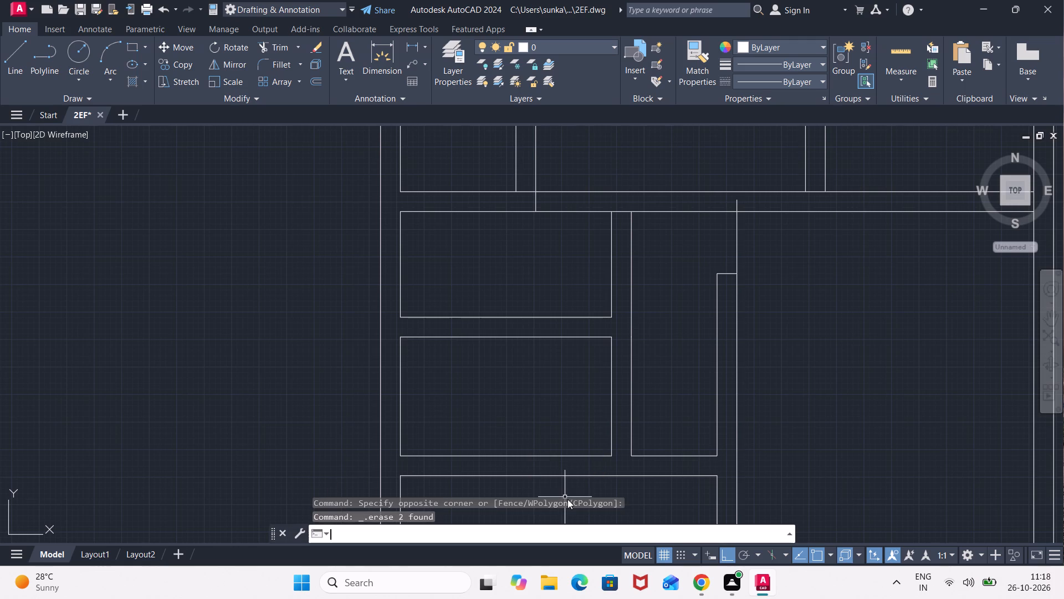
pyautogui.press('Return')
pyautogui.scroll(2, 621, 489)
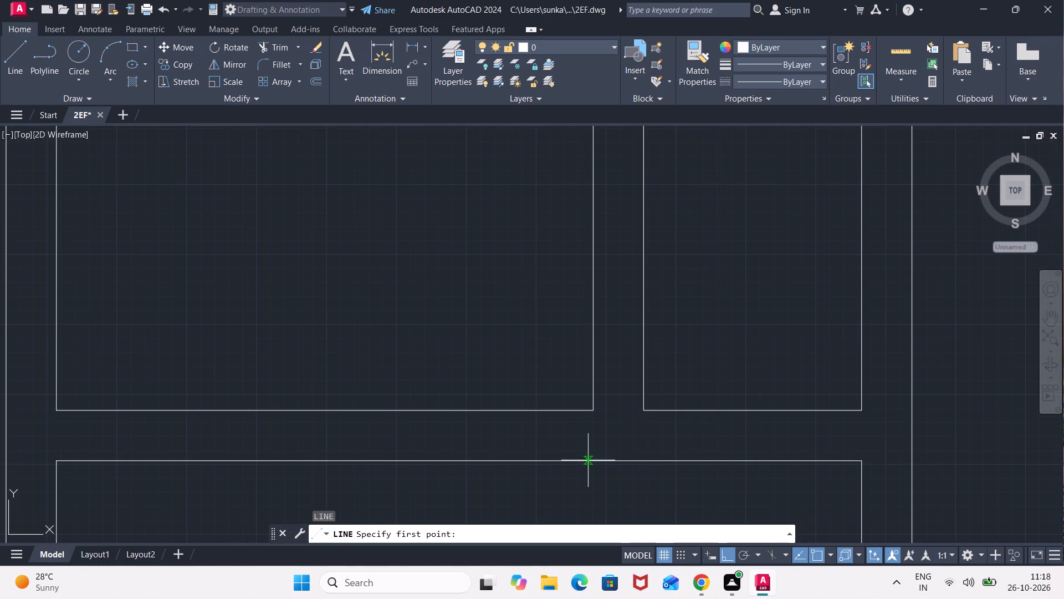
pyautogui.click(588, 460)
pyautogui.click(590, 411)
pyautogui.press('Escape')
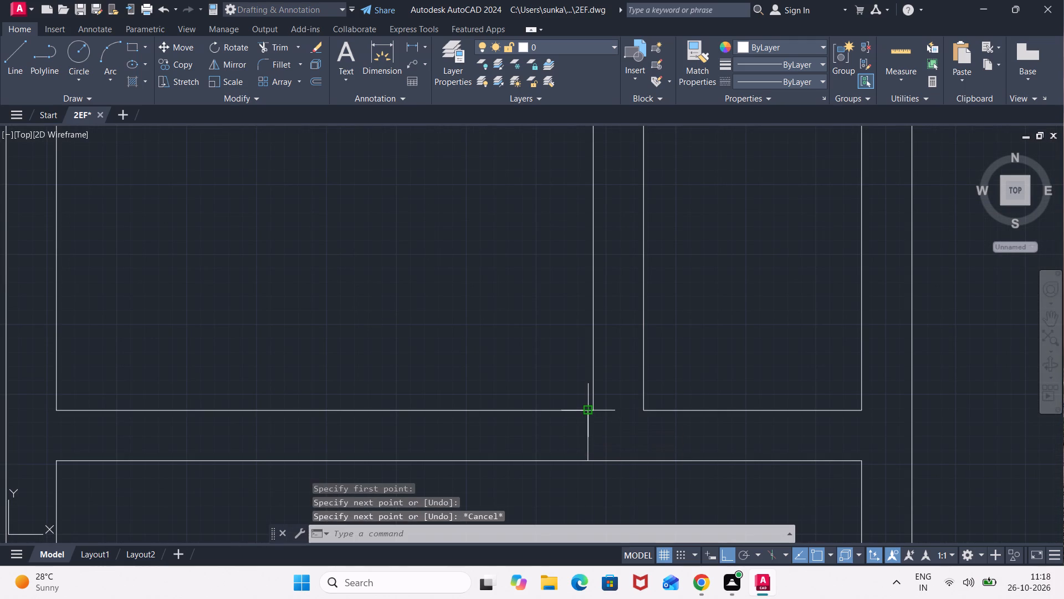
# Offset the new short vertical 2'6" to the left along the wall.
pyautogui.press('o')
pyautogui.press('Return')
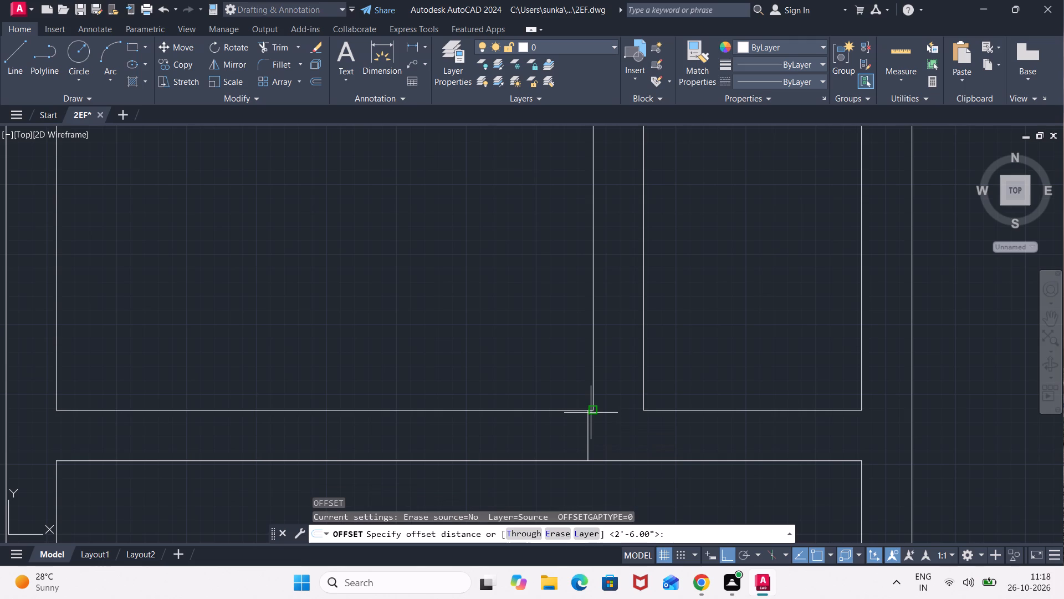
pyautogui.press('Return')
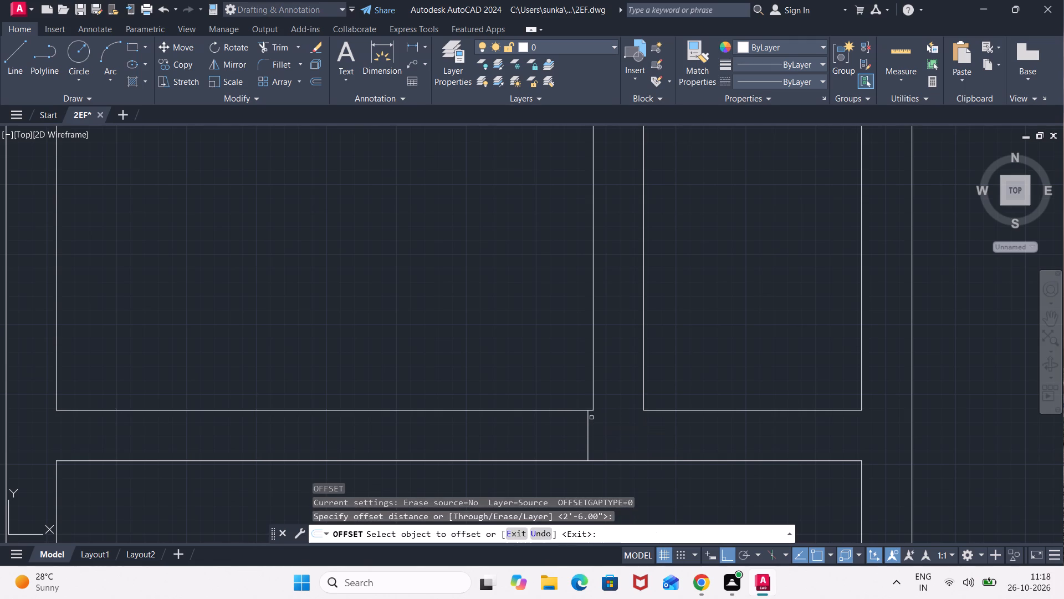
pyautogui.click(586, 432)
pyautogui.click(511, 438)
pyautogui.press('Escape')
# Draw a short vertical line across the wall above the upper small left room, just inside that room's right corner.
pyautogui.press('l')
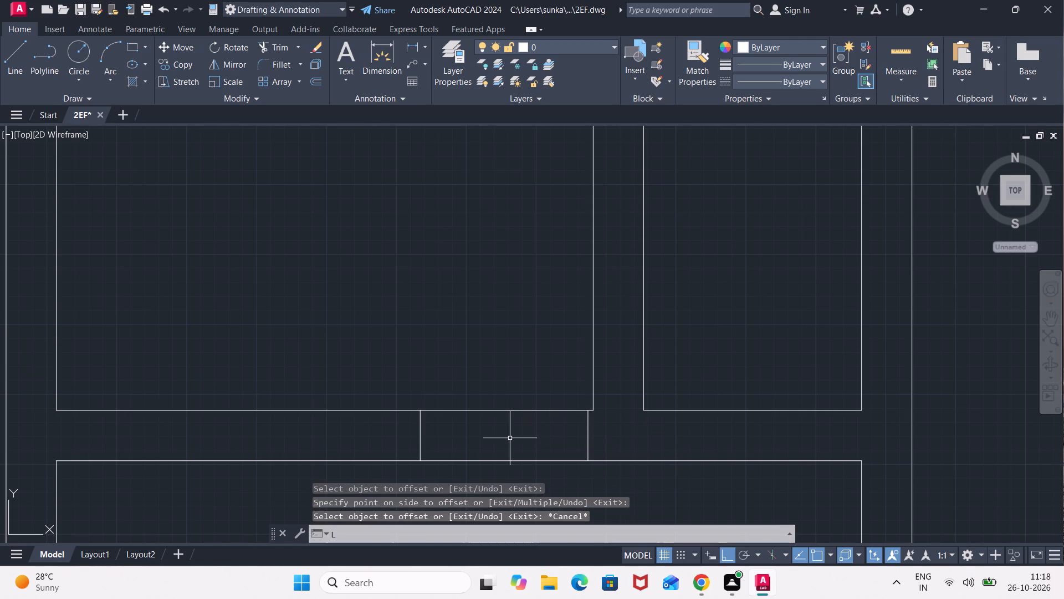
pyautogui.press('Return')
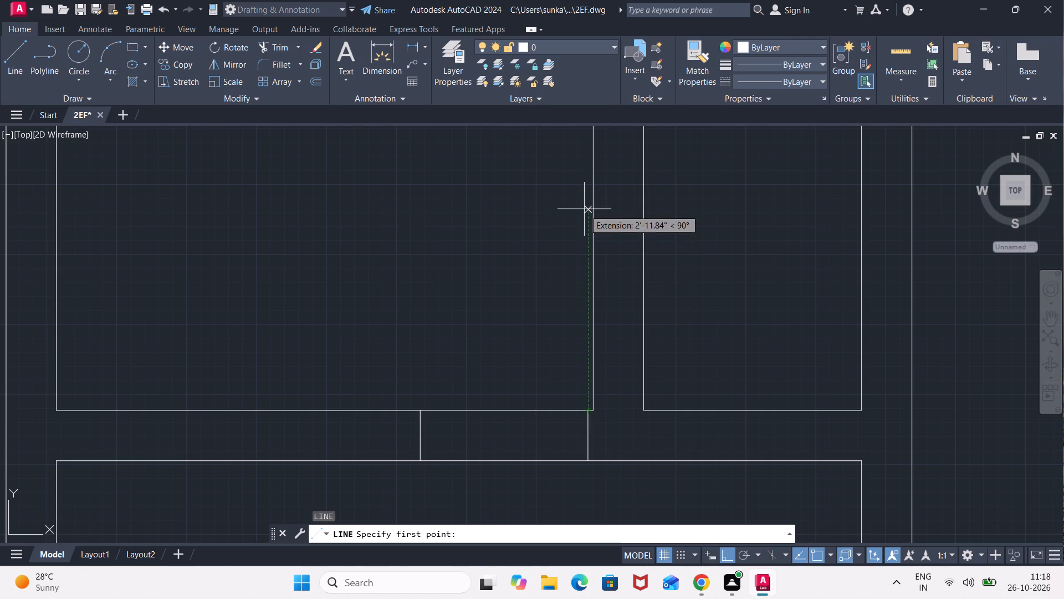
pyautogui.moveTo(584, 194); pyautogui.dragTo(571, 414, button='middle')
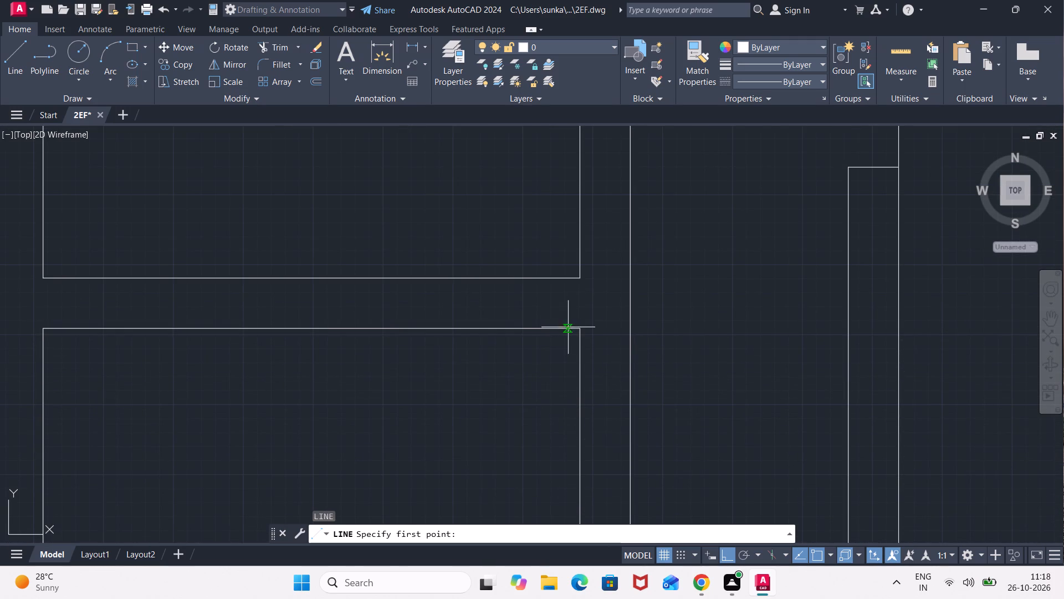
pyautogui.moveTo(570, 409); pyautogui.dragTo(581, 356, button='middle')
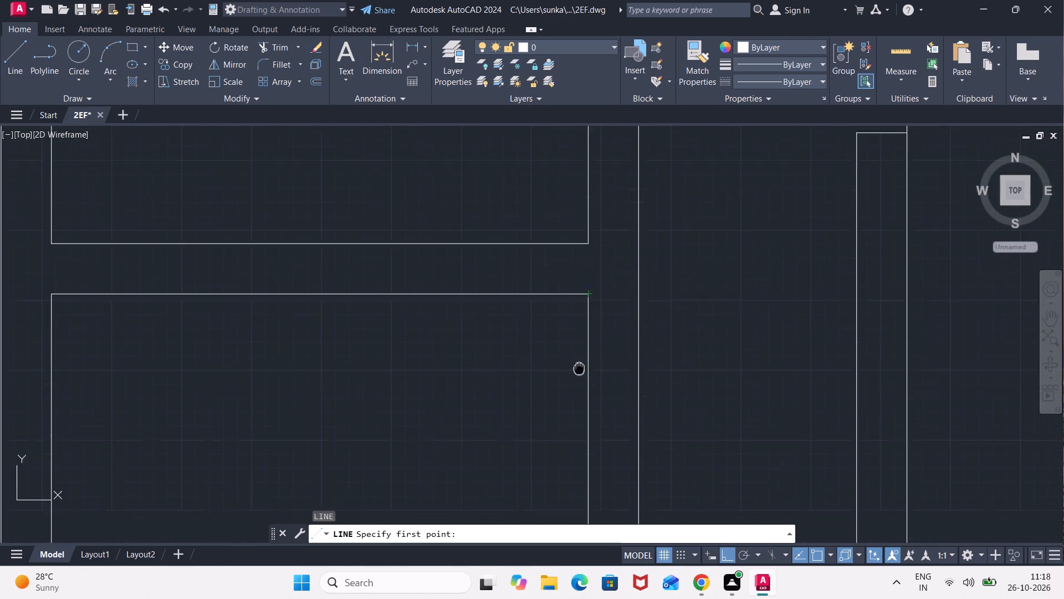
pyautogui.moveTo(581, 356); pyautogui.dragTo(601, 240, button='middle')
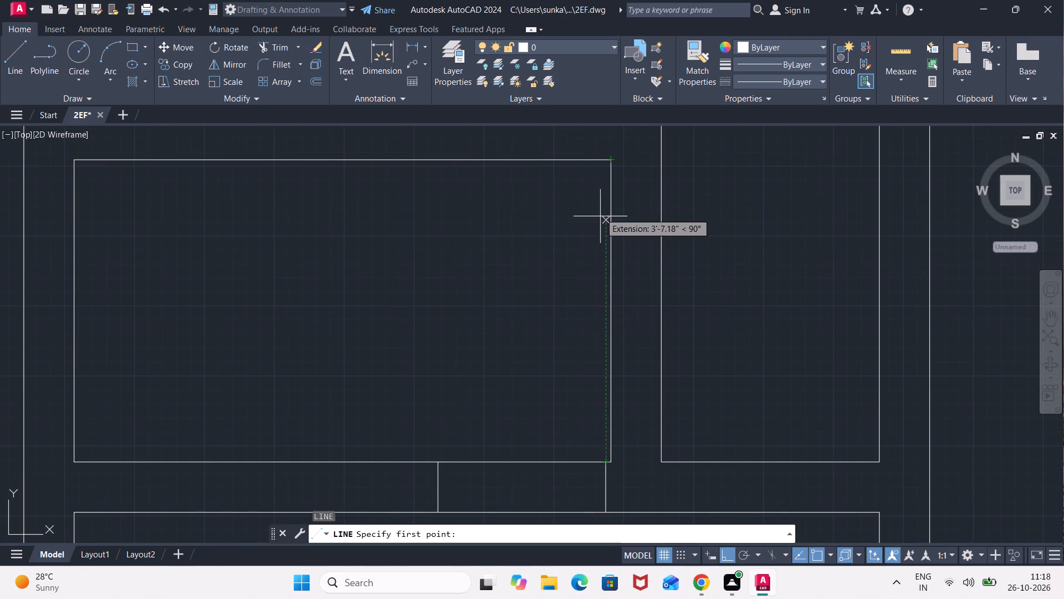
pyautogui.moveTo(600, 206); pyautogui.dragTo(560, 451, button='middle')
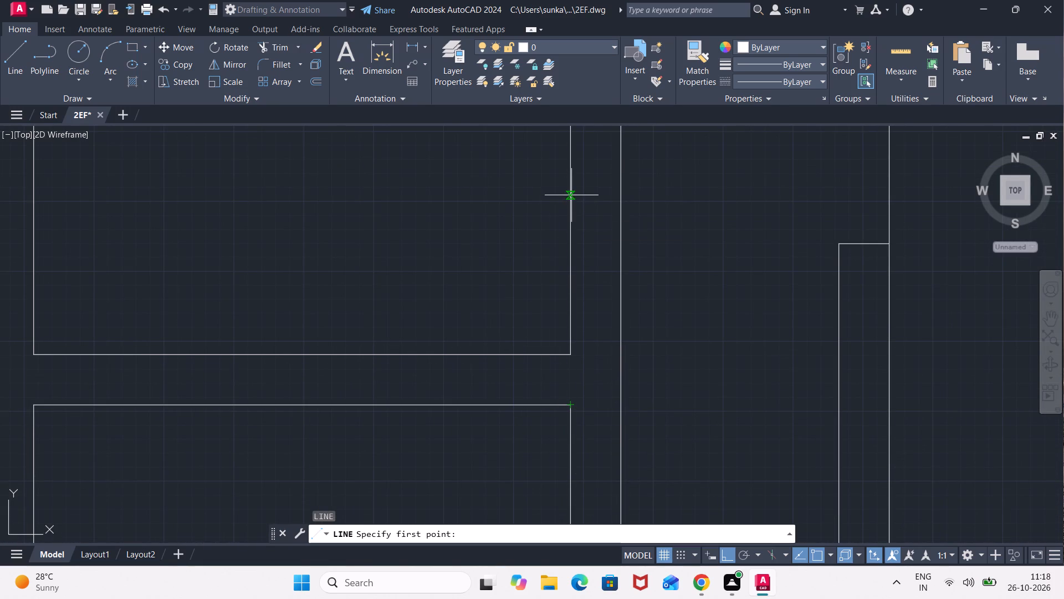
pyautogui.moveTo(566, 309); pyautogui.dragTo(574, 541, button='middle')
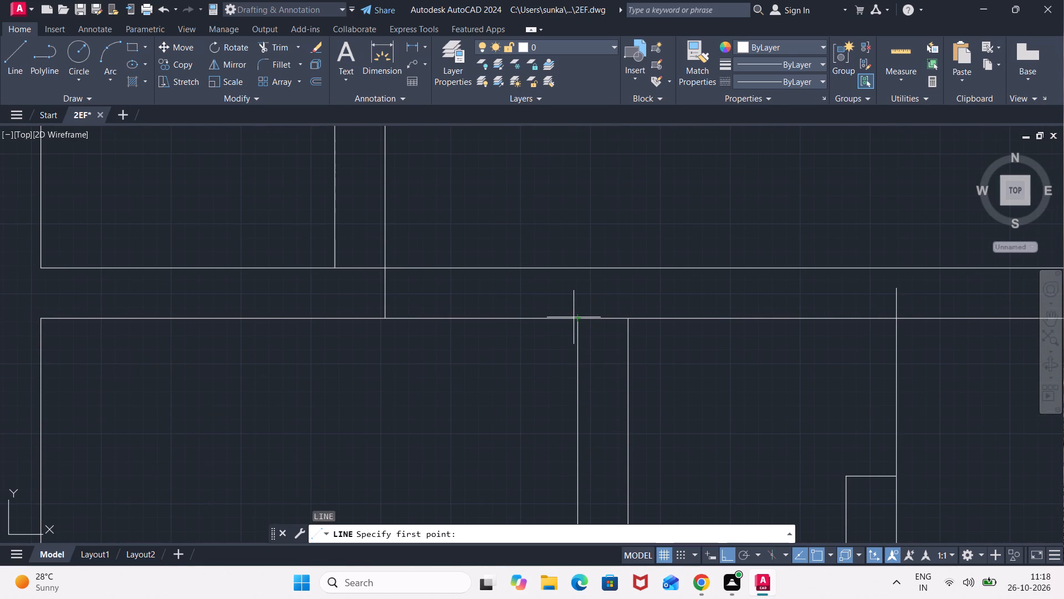
pyautogui.scroll(2, 572, 318)
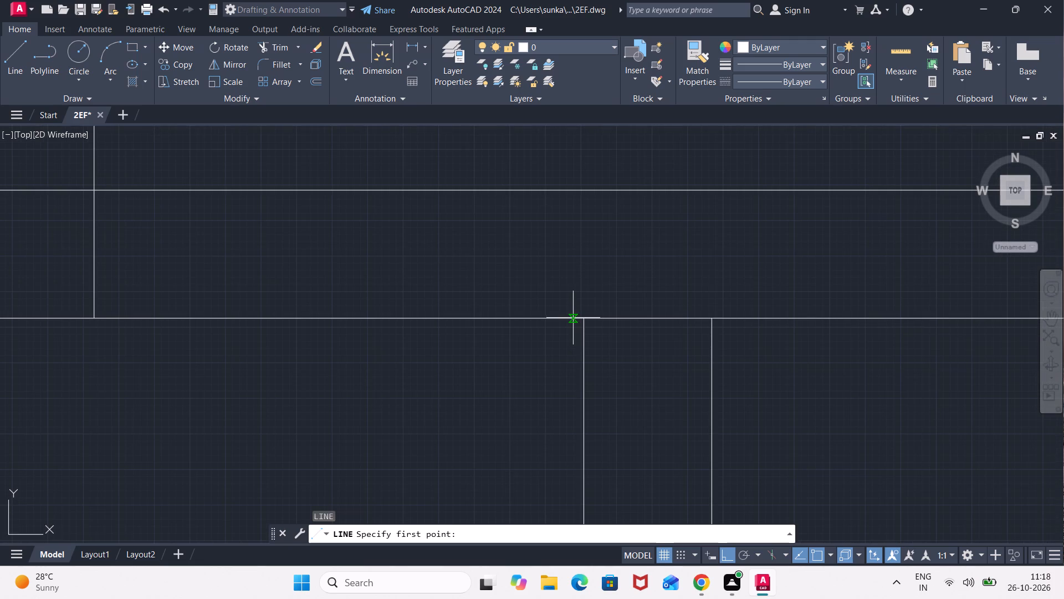
pyautogui.click(575, 317)
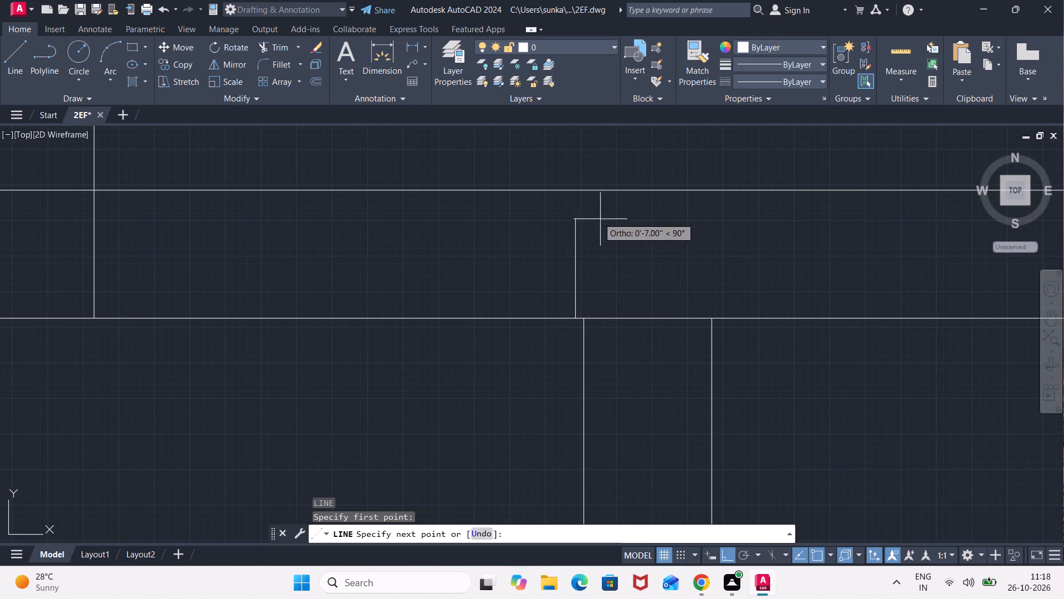
pyautogui.click(580, 192)
pyautogui.press('Escape')
# Offset this short vertical 2'6" to the left along the wall above the upper small left room.
pyautogui.scroll(-1, 559, 292)
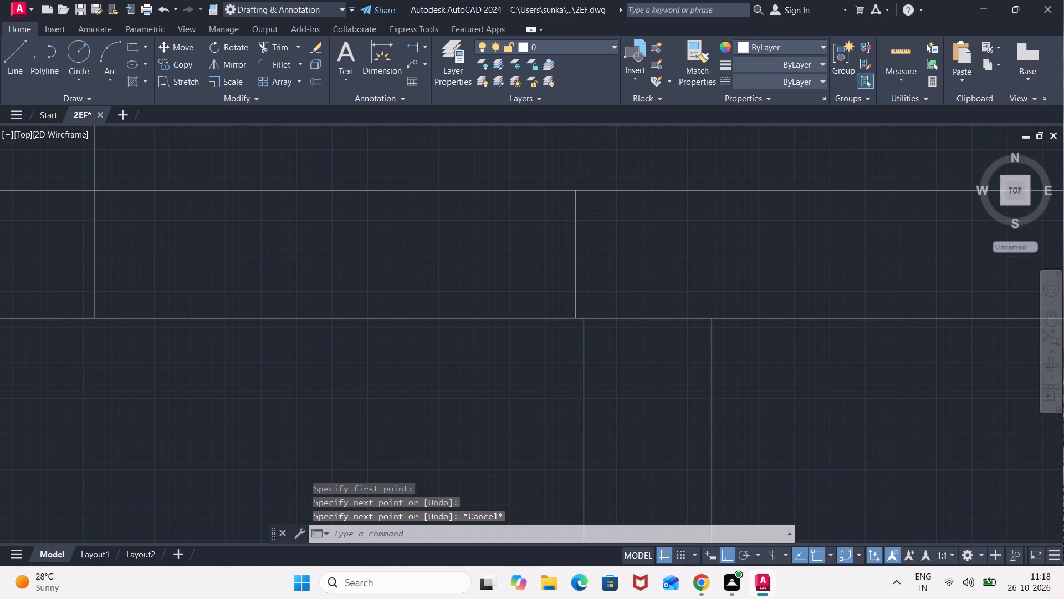
pyautogui.press('o')
pyautogui.press('Return')
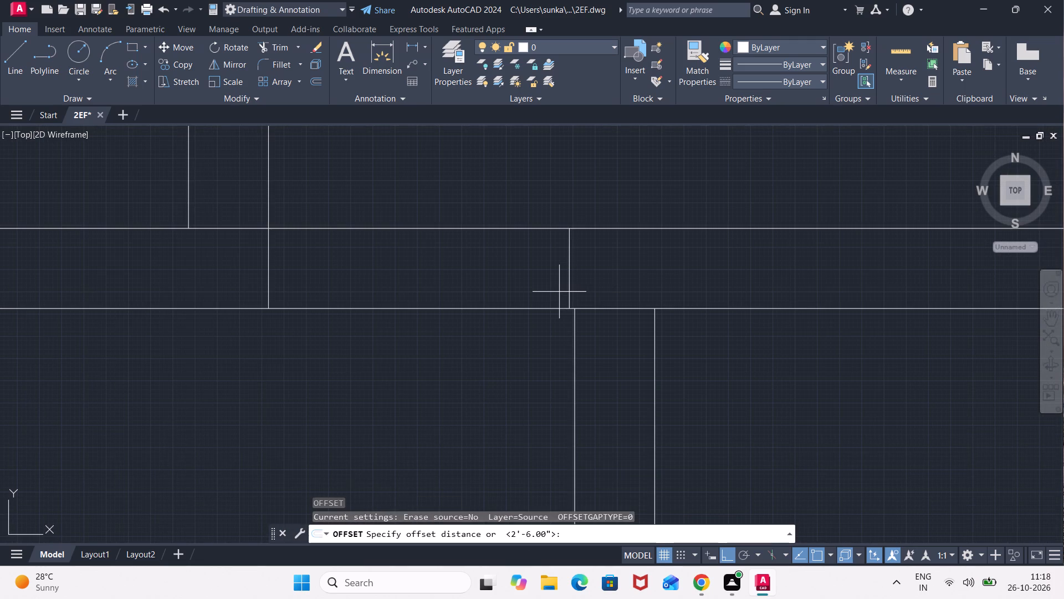
pyautogui.press('Return')
pyautogui.click(570, 266)
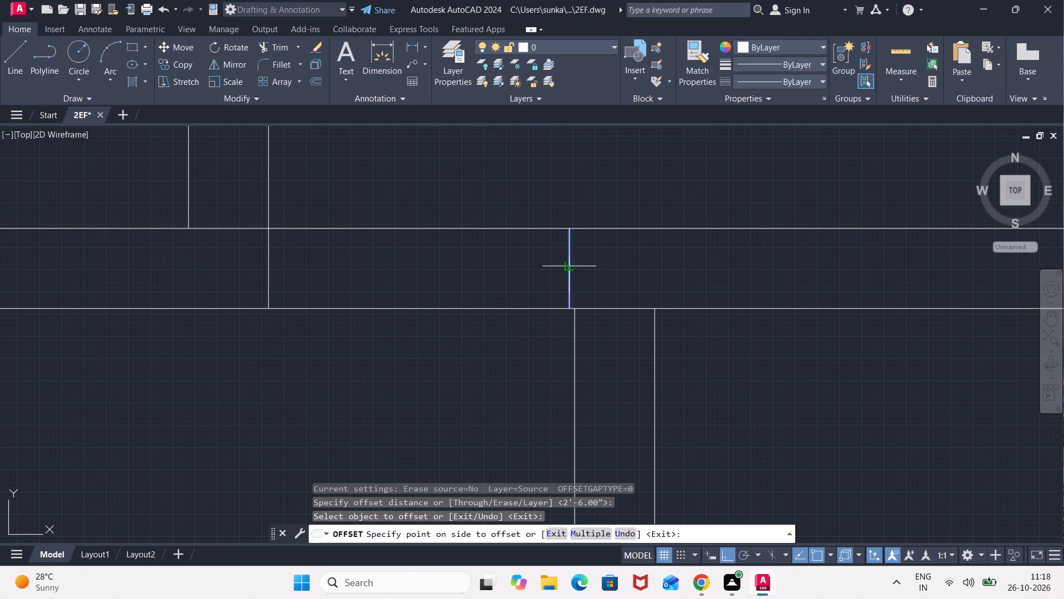
pyautogui.click(515, 271)
pyautogui.scroll(-3, 484, 341)
pyautogui.moveTo(480, 379); pyautogui.dragTo(506, 280, button='middle')
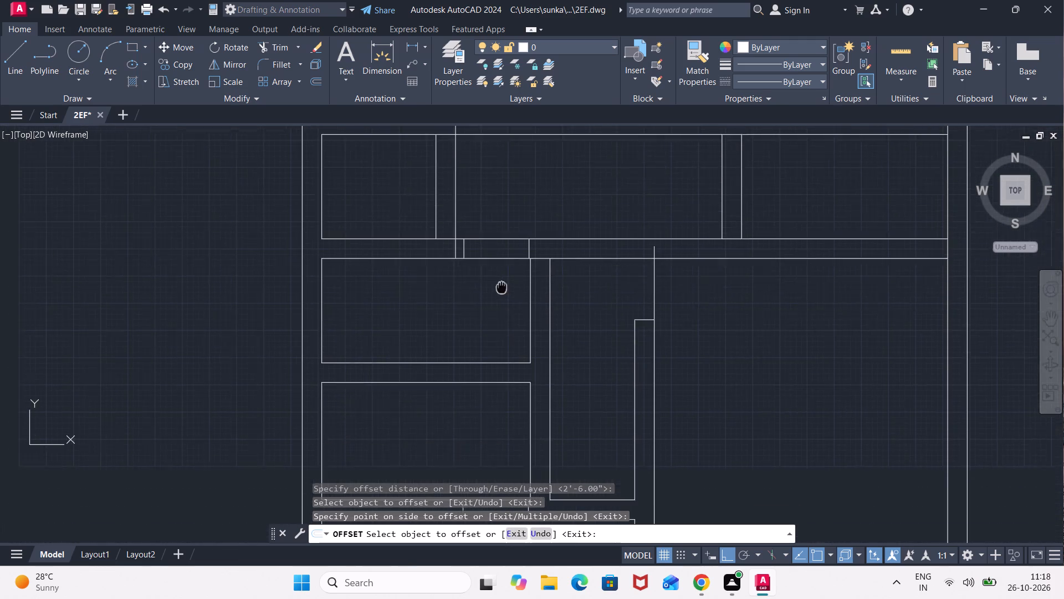
pyautogui.moveTo(506, 280); pyautogui.dragTo(513, 241, button='middle')
pyautogui.press('Escape')
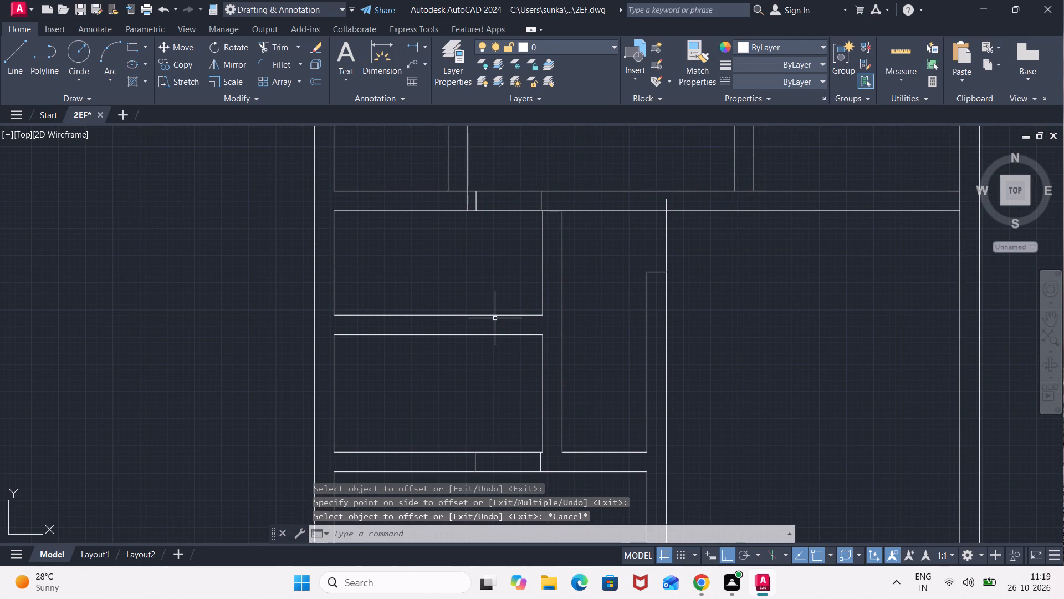
# Trim the wall lines between the short verticals above the upper small left room and clear the adjoining partition junction.
pyautogui.write('TR')
pyautogui.press('Return')
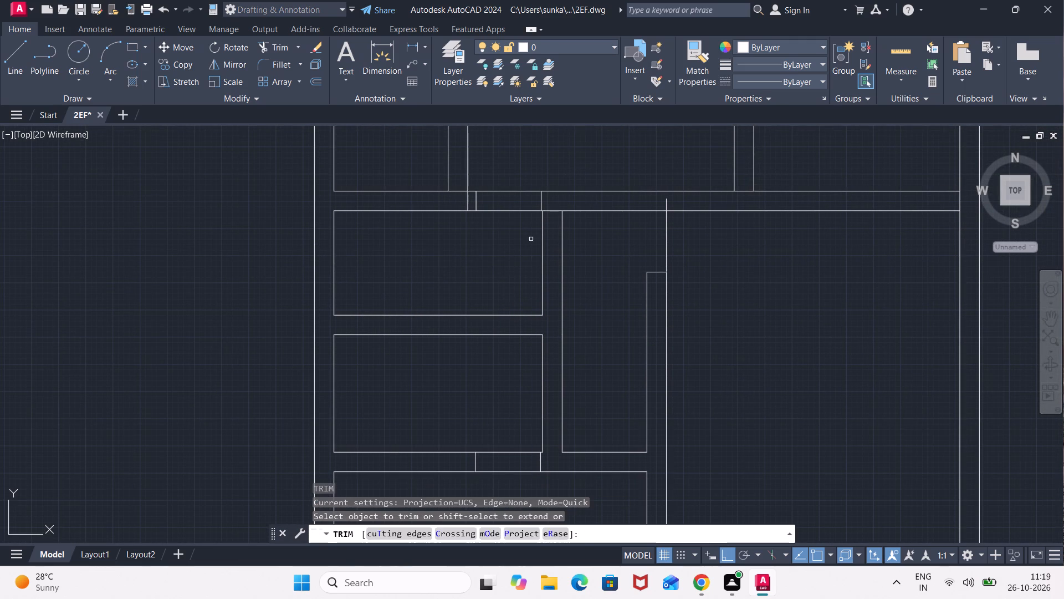
pyautogui.moveTo(519, 226); pyautogui.dragTo(522, 217)
pyautogui.click(499, 153)
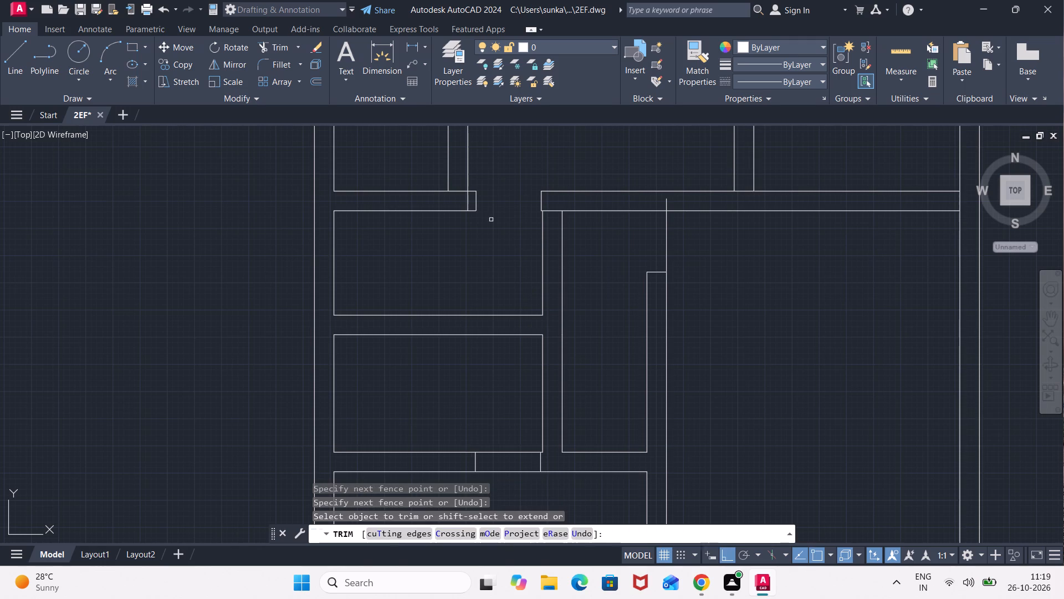
pyautogui.click(470, 202)
pyautogui.click(462, 202)
pyautogui.click(459, 195)
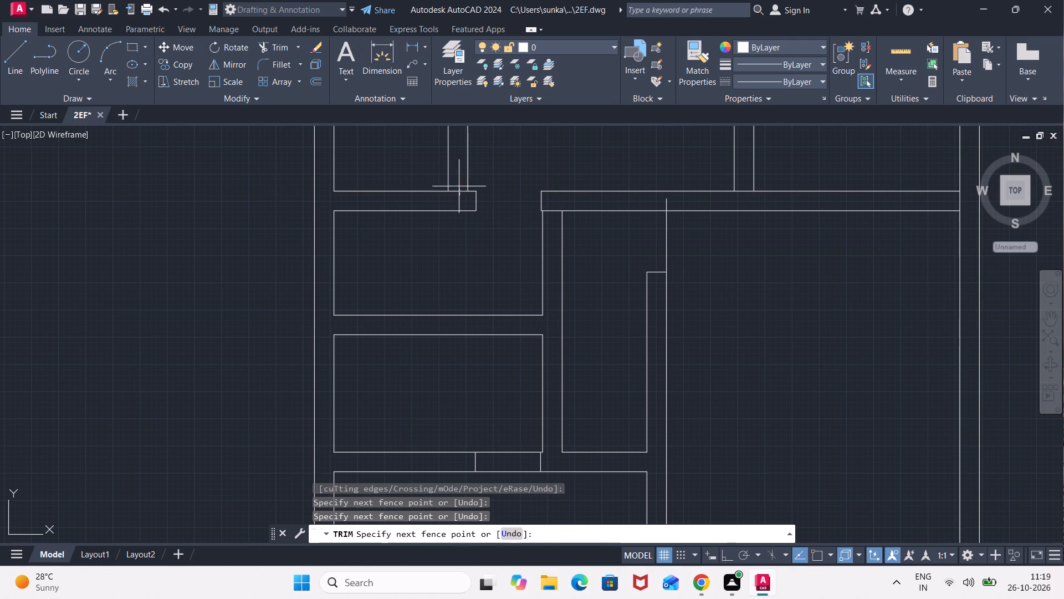
pyautogui.click(458, 176)
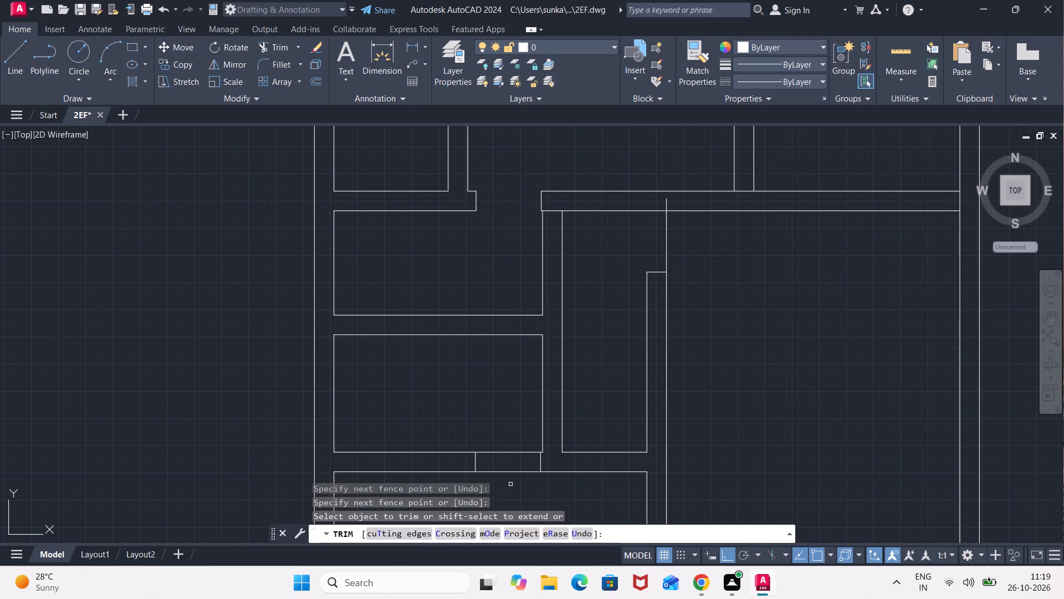
# Trim both wall lines between the short verticals below the lower small left room to form the opening.
pyautogui.moveTo(510, 485); pyautogui.dragTo(515, 474)
pyautogui.moveTo(509, 479); pyautogui.dragTo(508, 473)
pyautogui.click(508, 432)
# Trim the leftover wall lines at the junctions beside the upper opening, at both ends of the right partition, and over the stepped vertical wall.
pyautogui.scroll(-1, 508, 430)
pyautogui.moveTo(508, 430); pyautogui.dragTo(483, 369, button='middle')
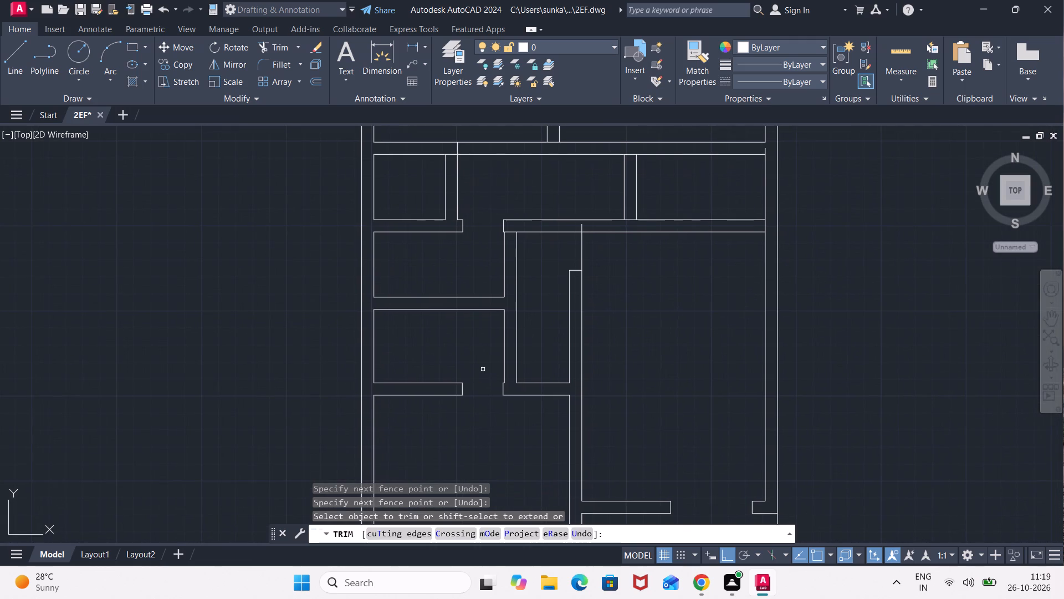
pyautogui.click(509, 233)
pyautogui.moveTo(591, 185); pyautogui.dragTo(591, 225, button='middle')
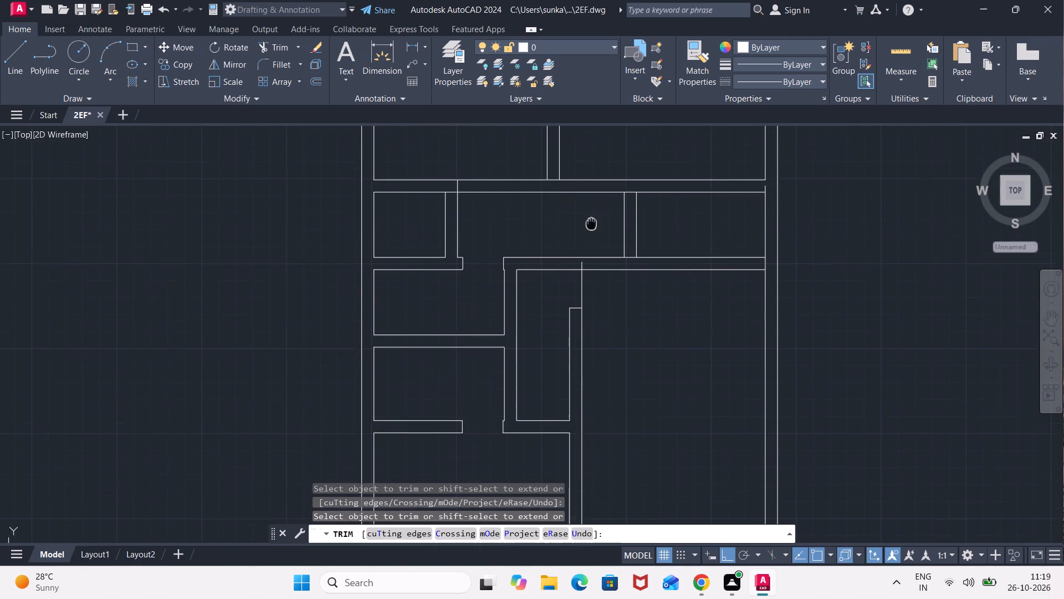
pyautogui.moveTo(591, 225); pyautogui.dragTo(591, 227, button='middle')
pyautogui.click(632, 261)
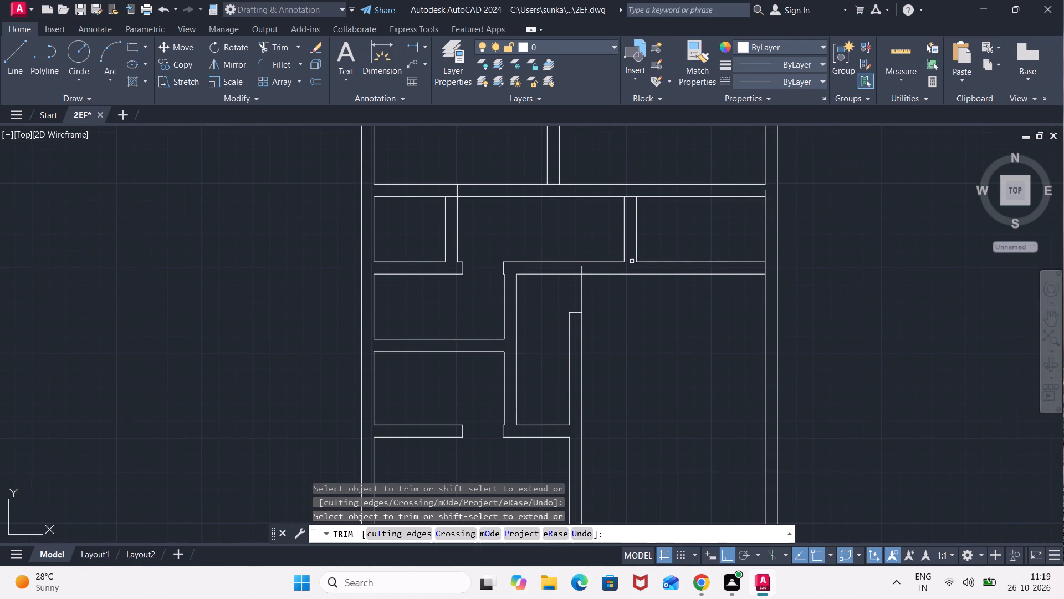
pyautogui.click(630, 199)
pyautogui.click(630, 192)
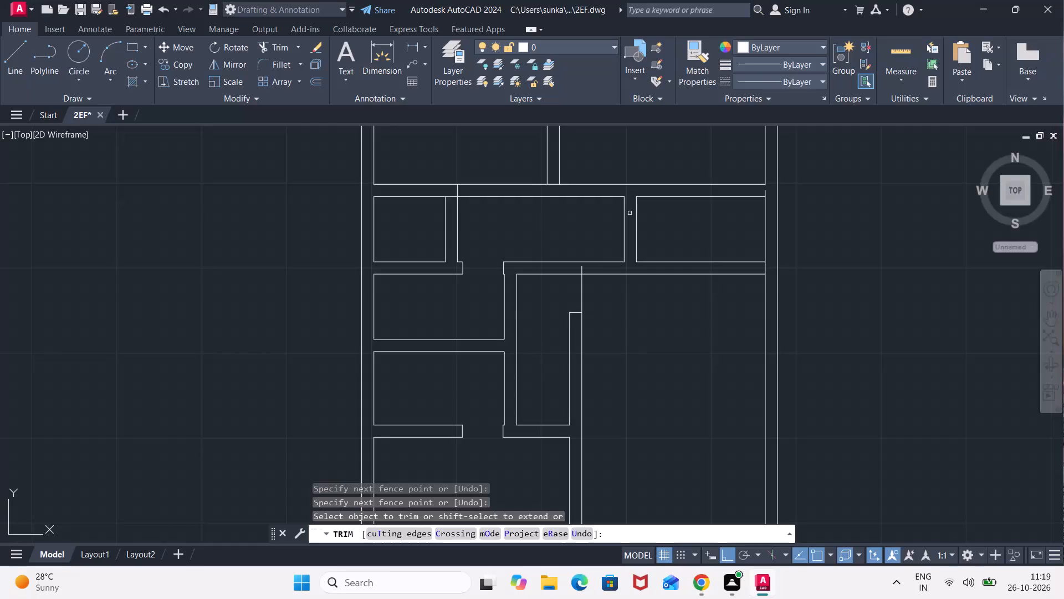
pyautogui.click(592, 267)
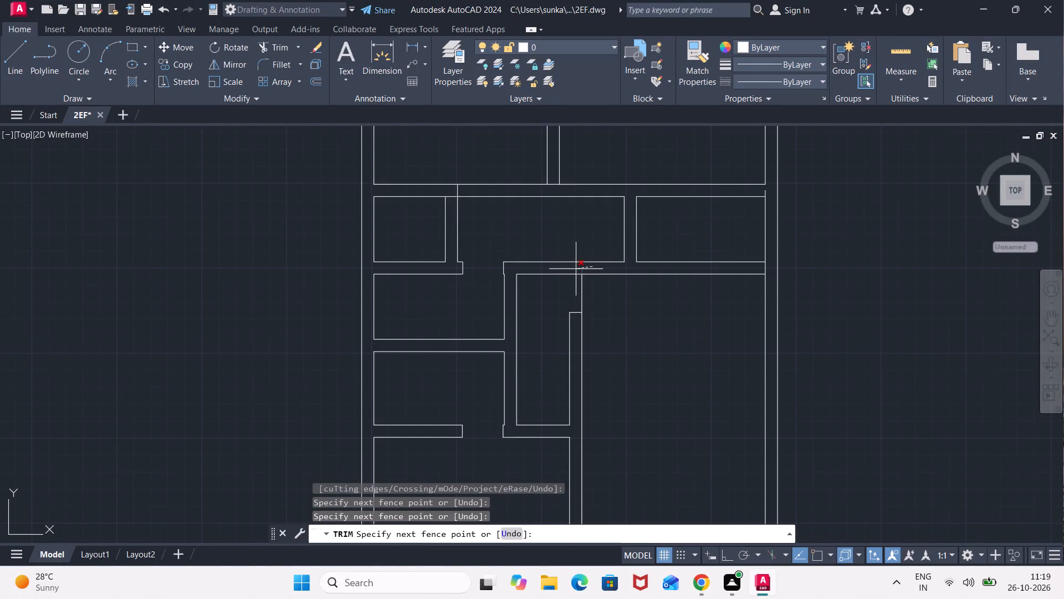
pyautogui.click(575, 270)
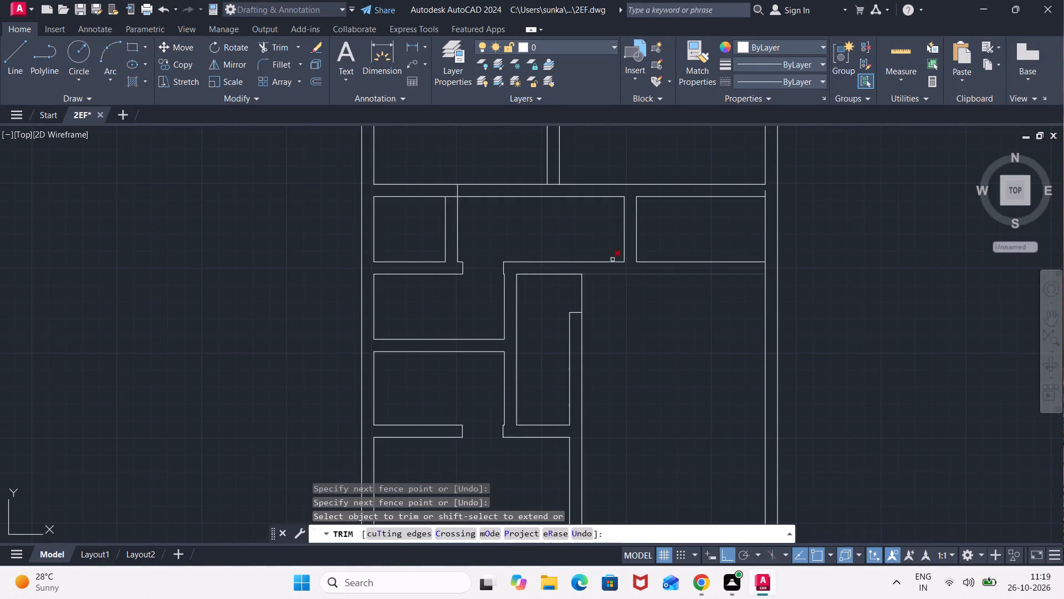
# Trim the leftover wall line and vertical stub where the upper small left room's partition meets the wall above.
pyautogui.click(451, 199)
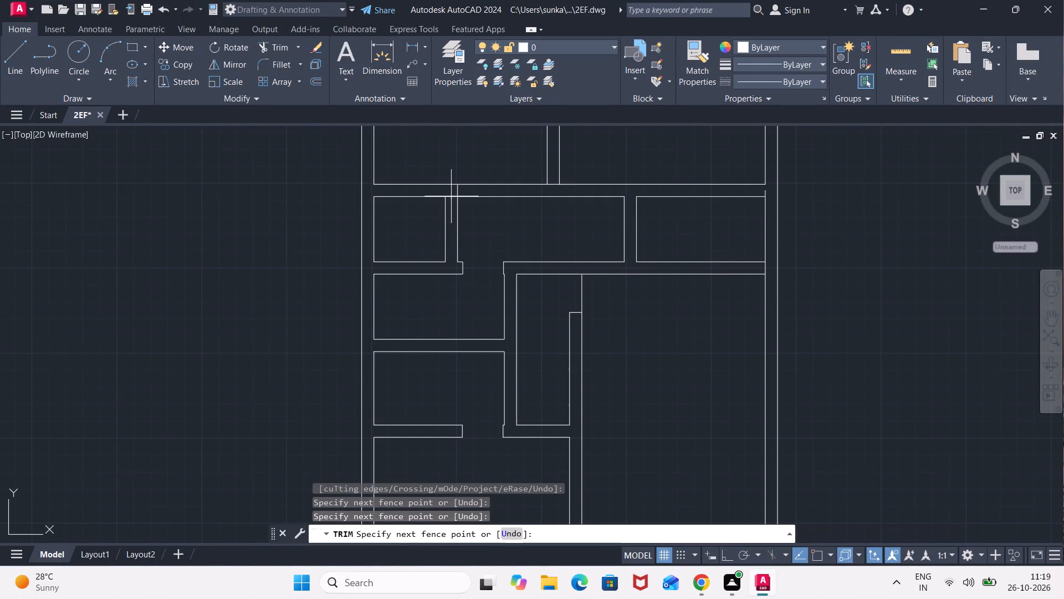
pyautogui.click(452, 195)
pyautogui.press('Escape')
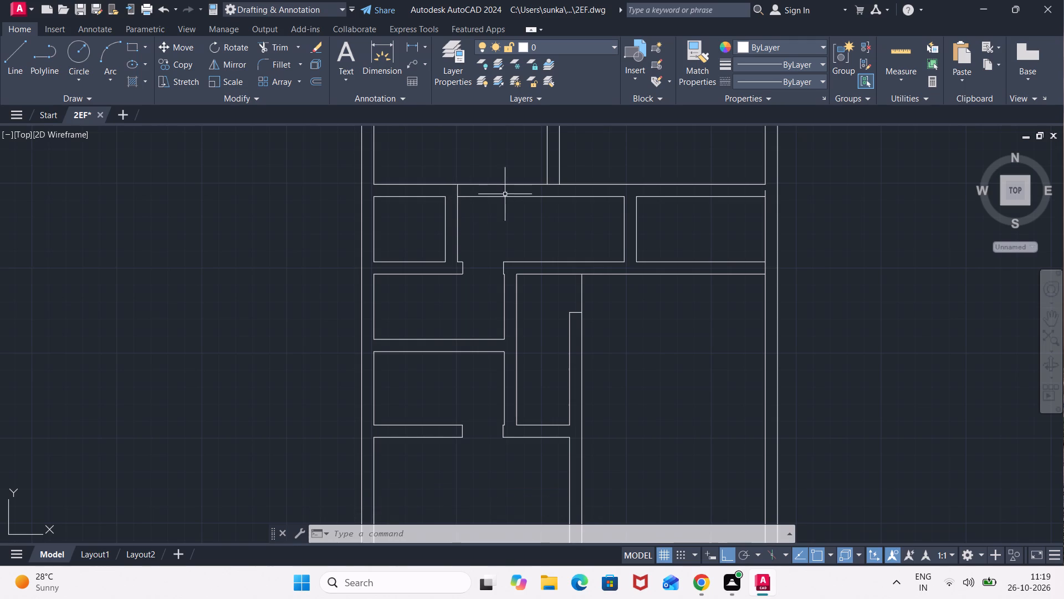
pyautogui.write('TR')
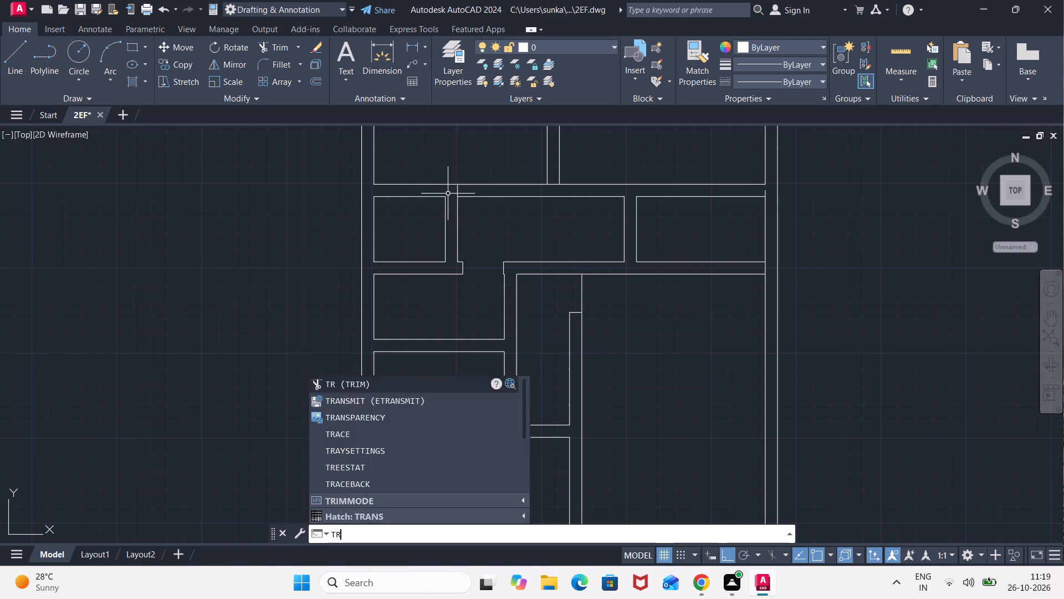
pyautogui.press('Return')
pyautogui.click(459, 195)
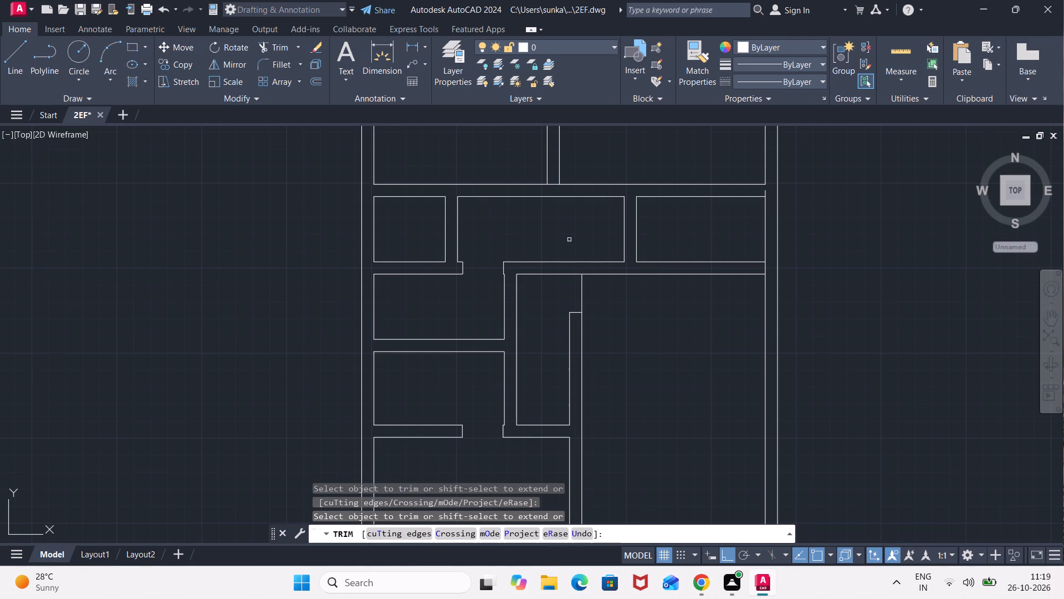
pyautogui.press('Escape')
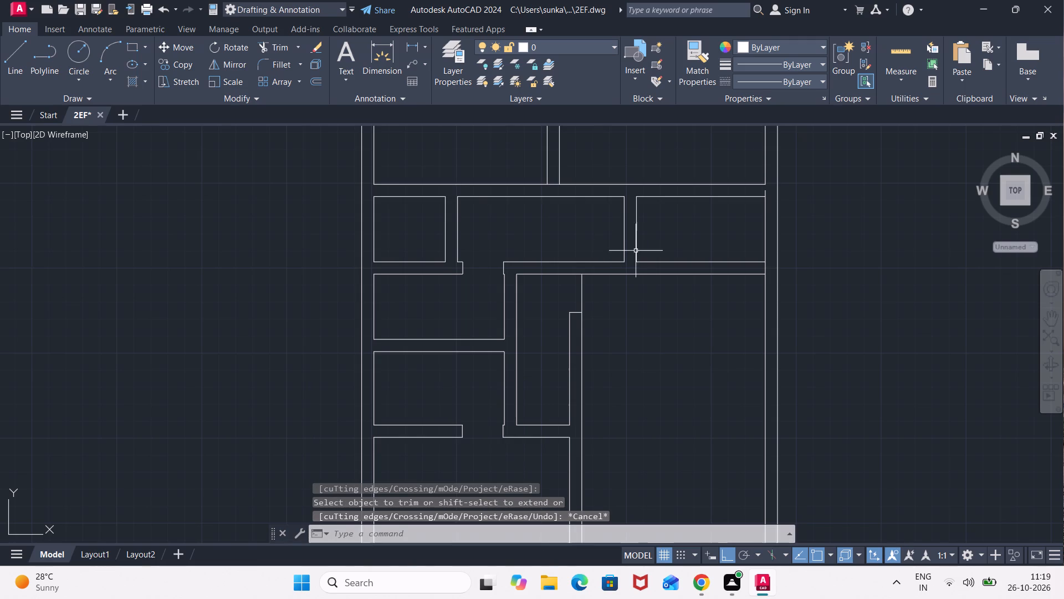
# Draw a vertical line across the small right room, from its upper wall line down to its lower wall line.
pyautogui.press('l')
pyautogui.press('Return')
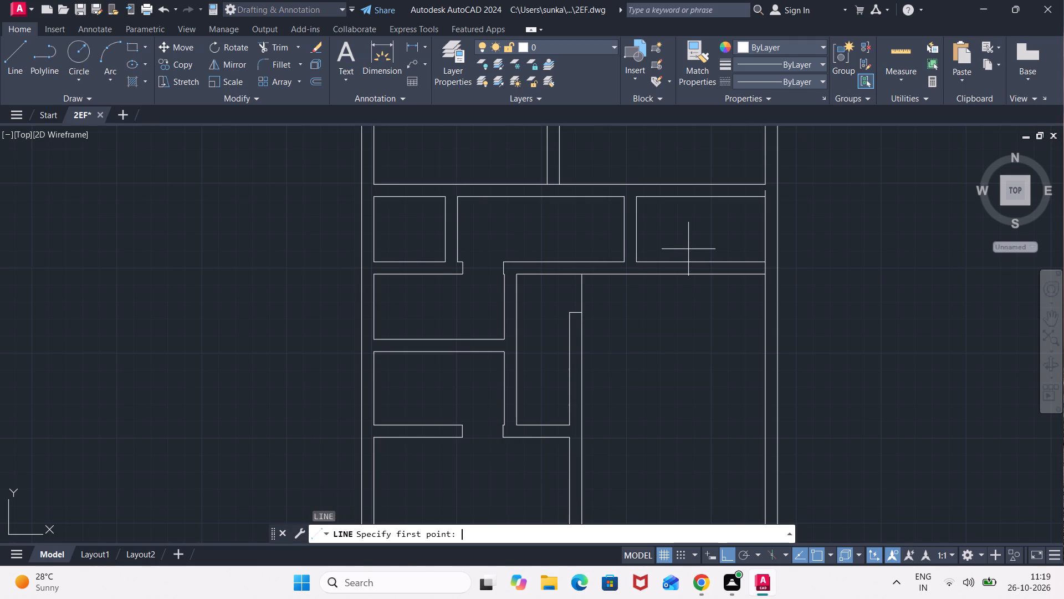
pyautogui.click(720, 197)
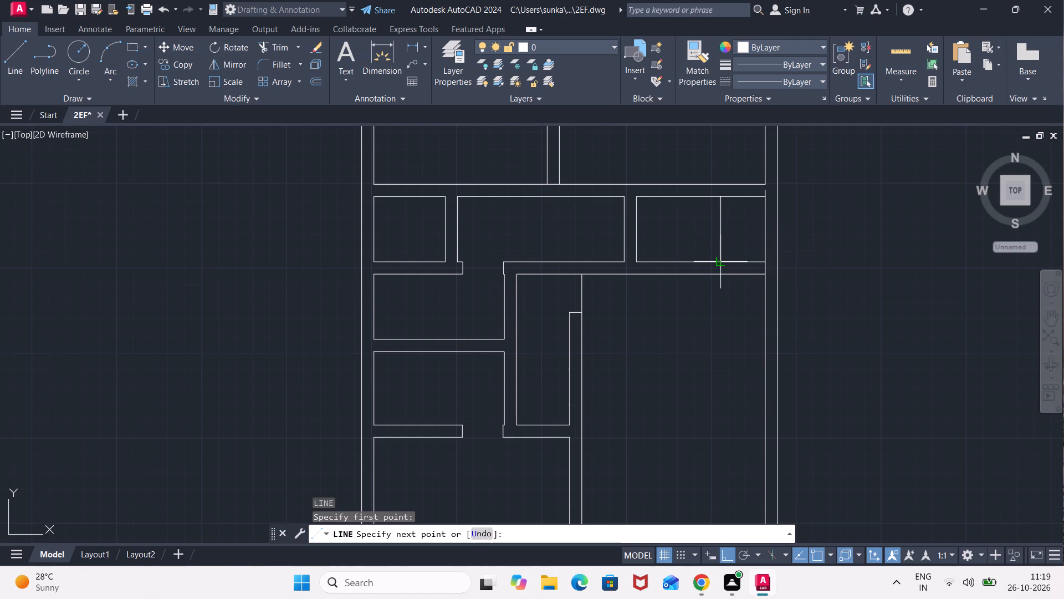
pyautogui.click(719, 261)
pyautogui.press('Escape')
# Trim the leftover vertical stub at the small right room's upper corner beside the outer wall.
pyautogui.write('TR')
pyautogui.press('Return')
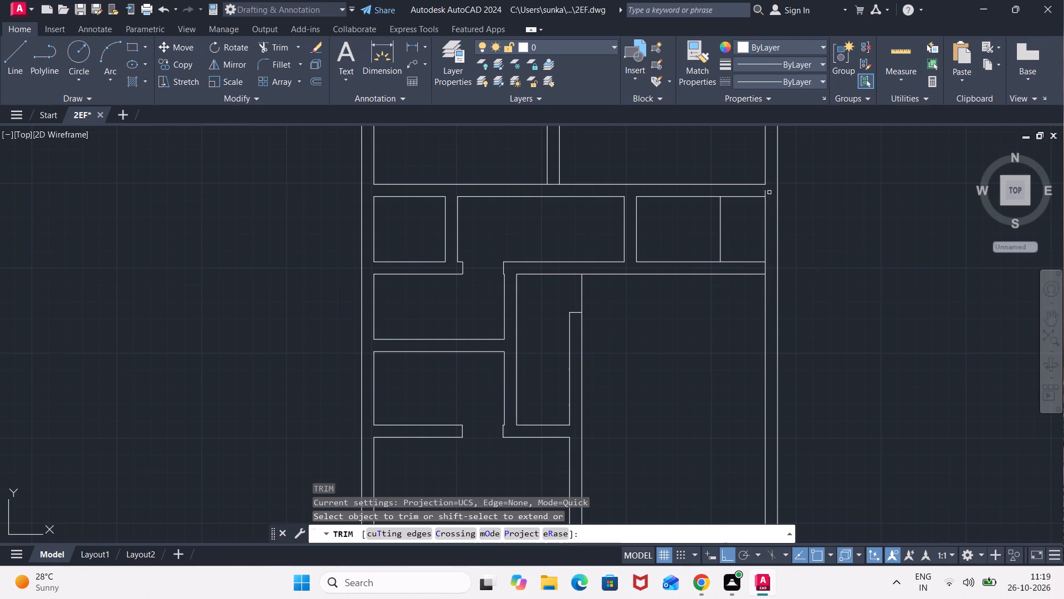
pyautogui.click(765, 194)
pyautogui.press('Escape')
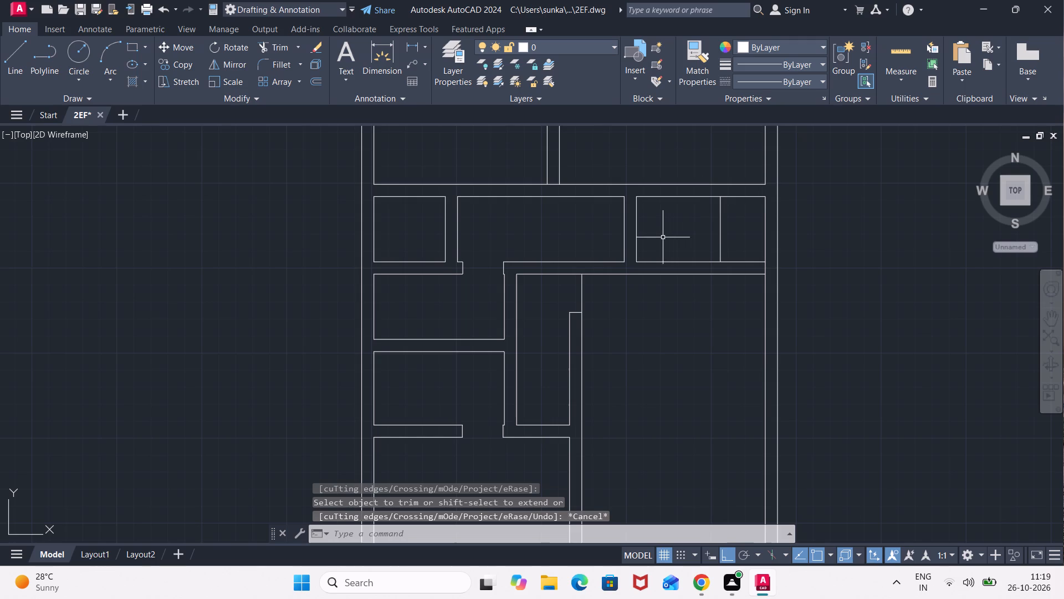
# Draw a short vertical across the wall above the small right room, just right of its partition.
pyautogui.press('l')
pyautogui.press('Return')
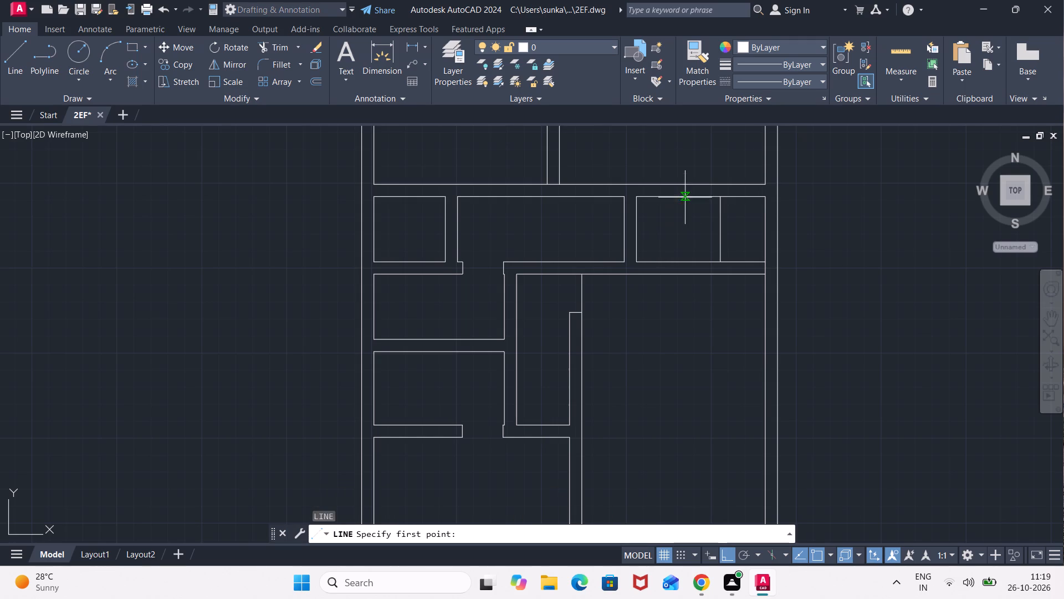
pyautogui.click(644, 196)
pyautogui.click(644, 180)
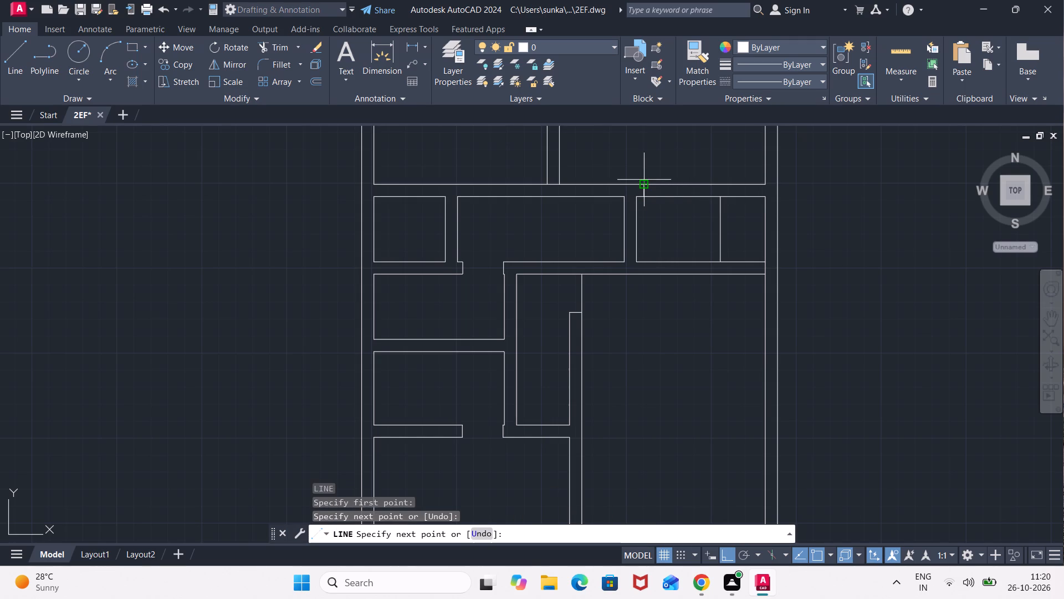
pyautogui.press('Escape')
# Offset this short vertical 2'6" to the right along the wall above the small right room.
pyautogui.press('o')
pyautogui.press('Return')
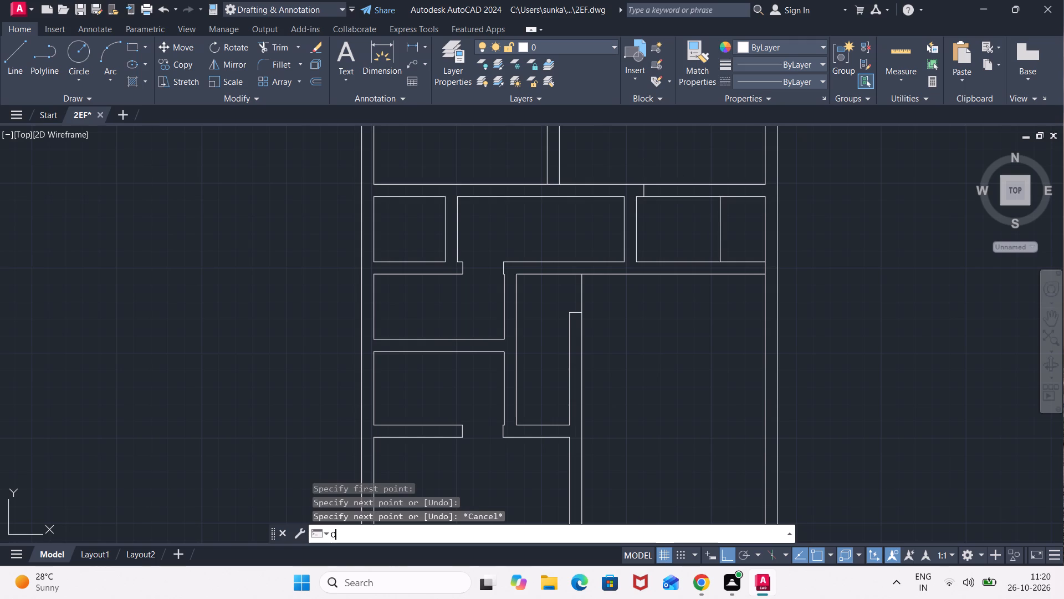
pyautogui.press('Return')
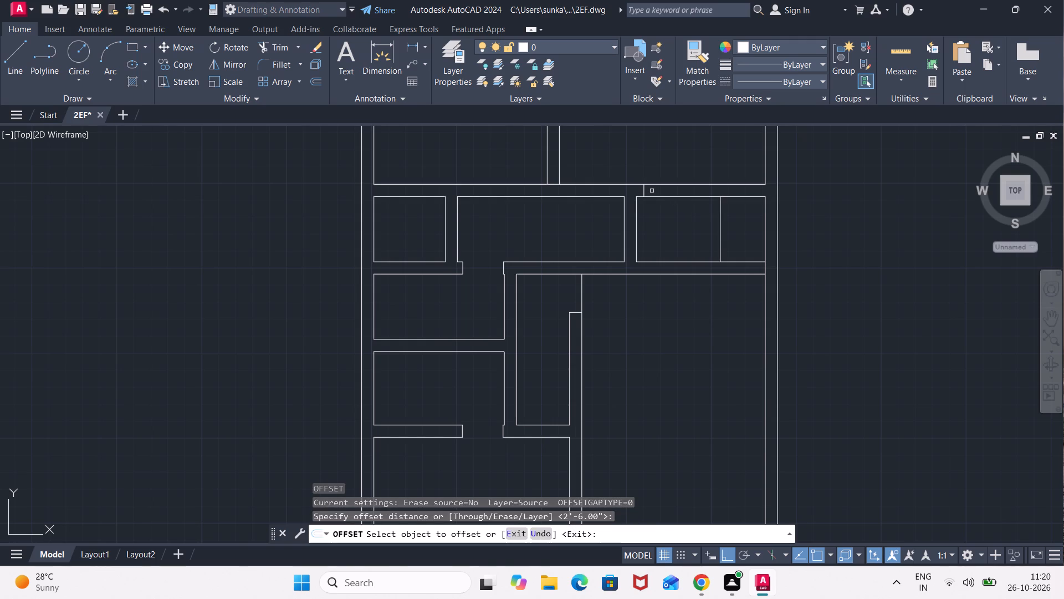
pyautogui.click(644, 192)
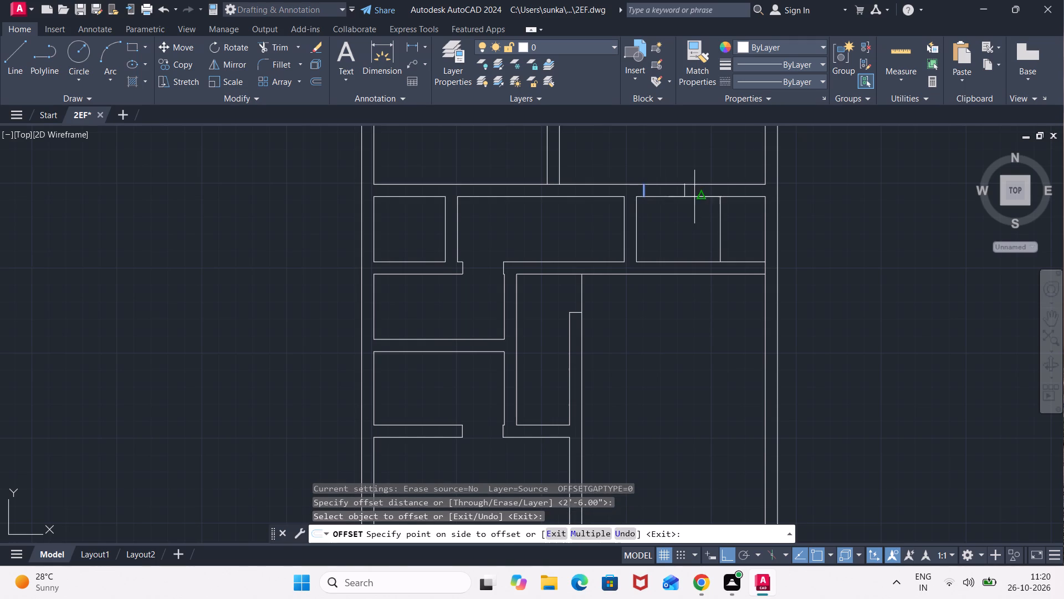
pyautogui.click(694, 196)
pyautogui.press('Escape')
# Trim both wall lines between the short verticals above the small right room to form the opening.
pyautogui.write('TR')
pyautogui.press('Return')
pyautogui.click(668, 206)
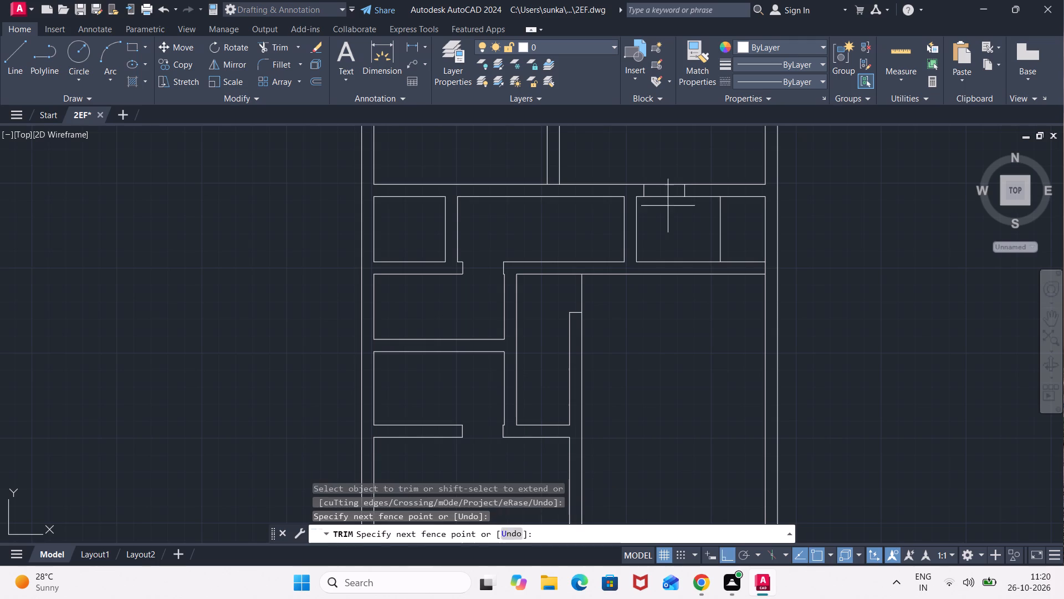
pyautogui.click(658, 174)
# Trim the wall lines crossing both ends of the partition between the two large top rooms.
pyautogui.scroll(-1, 657, 340)
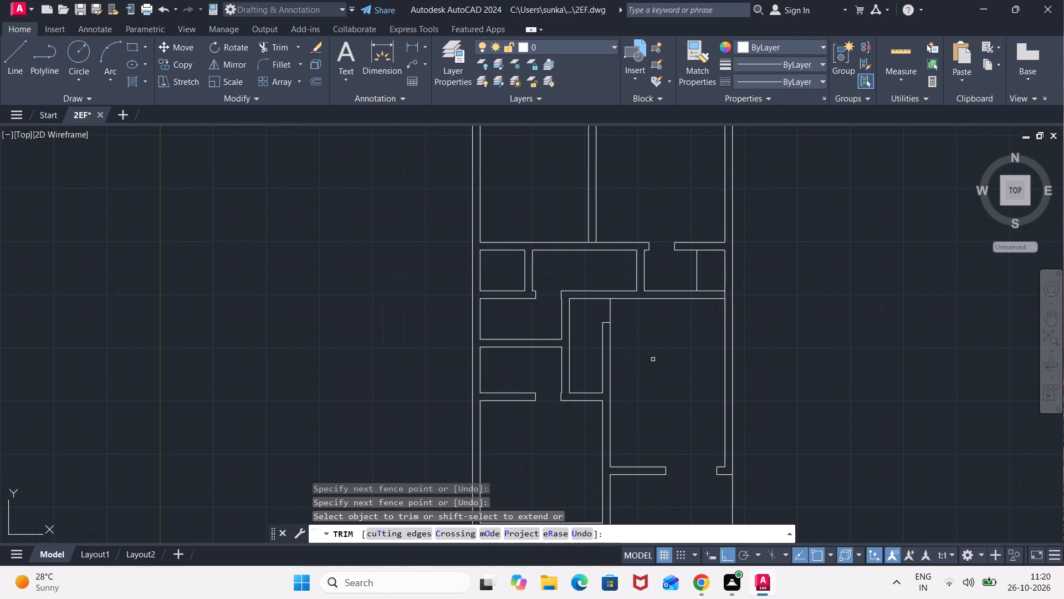
pyautogui.moveTo(653, 360); pyautogui.dragTo(661, 237, button='middle')
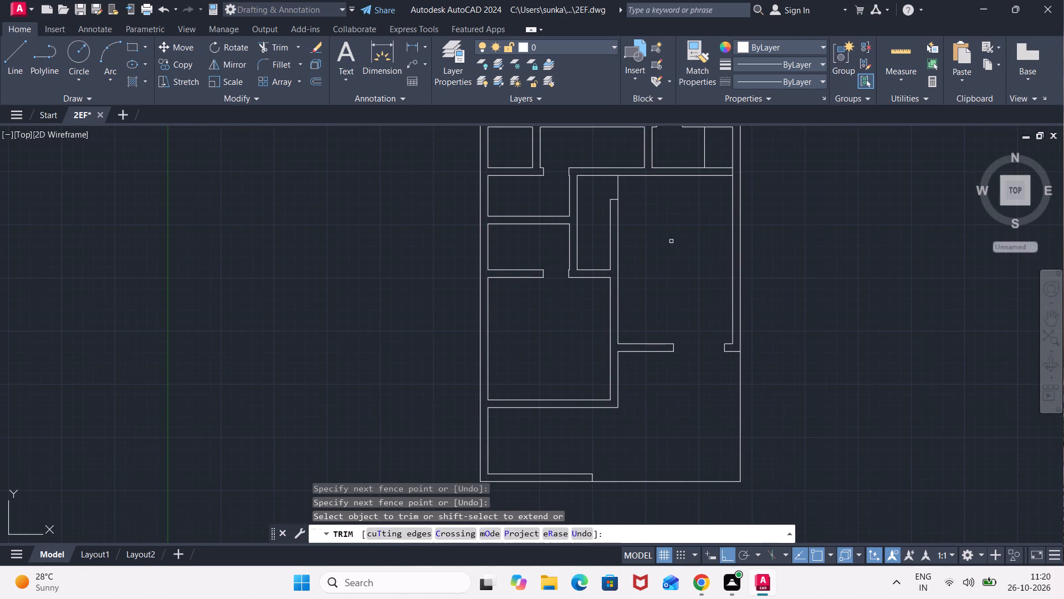
pyautogui.moveTo(671, 240); pyautogui.dragTo(673, 328, button='middle')
pyautogui.moveTo(671, 182); pyautogui.dragTo(686, 290, button='middle')
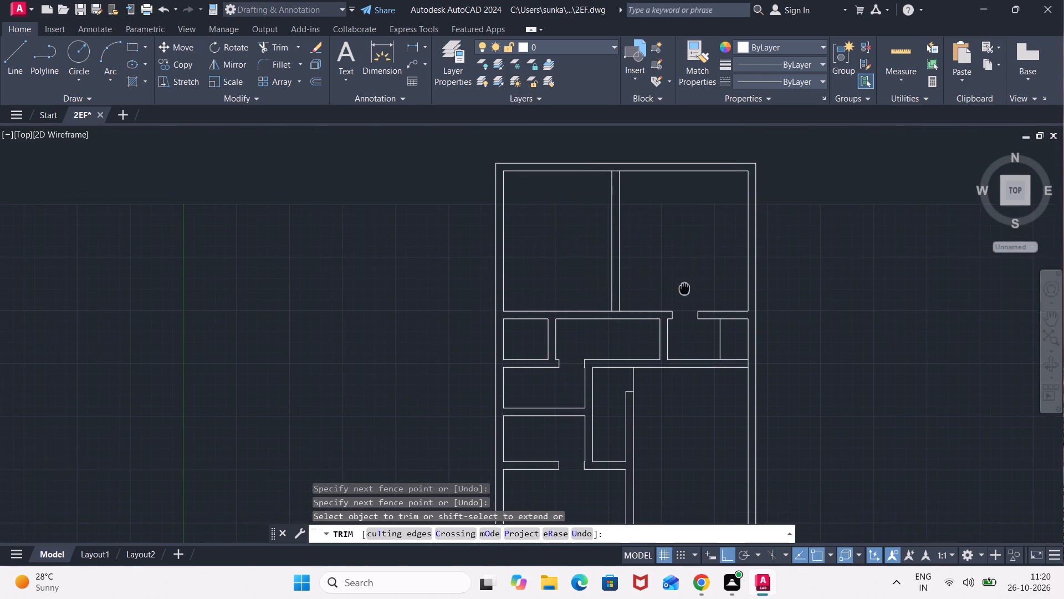
pyautogui.moveTo(686, 290); pyautogui.dragTo(687, 295, button='middle')
pyautogui.scroll(1, 624, 176)
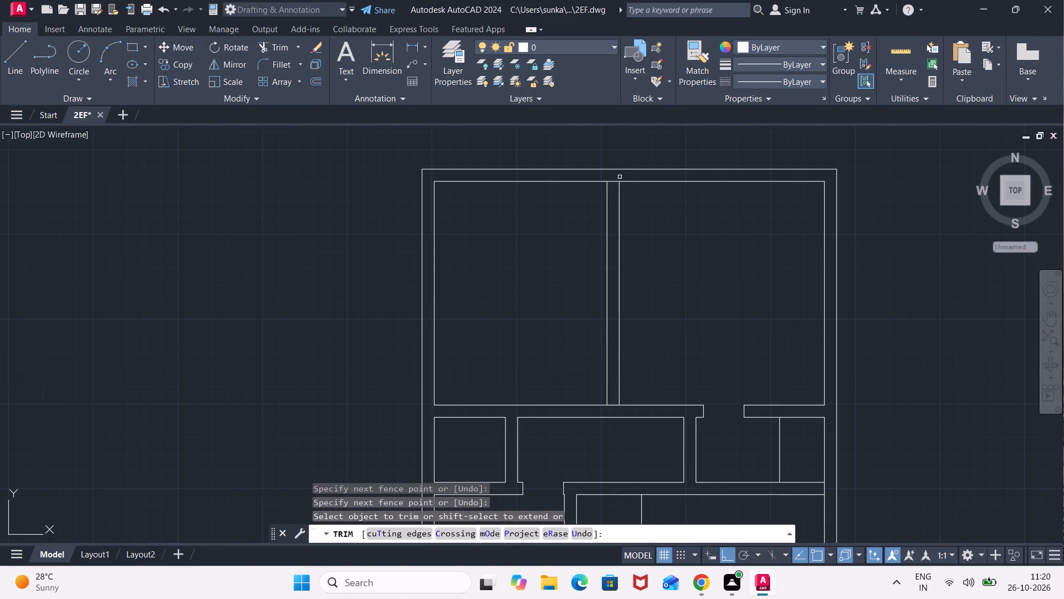
pyautogui.click(615, 180)
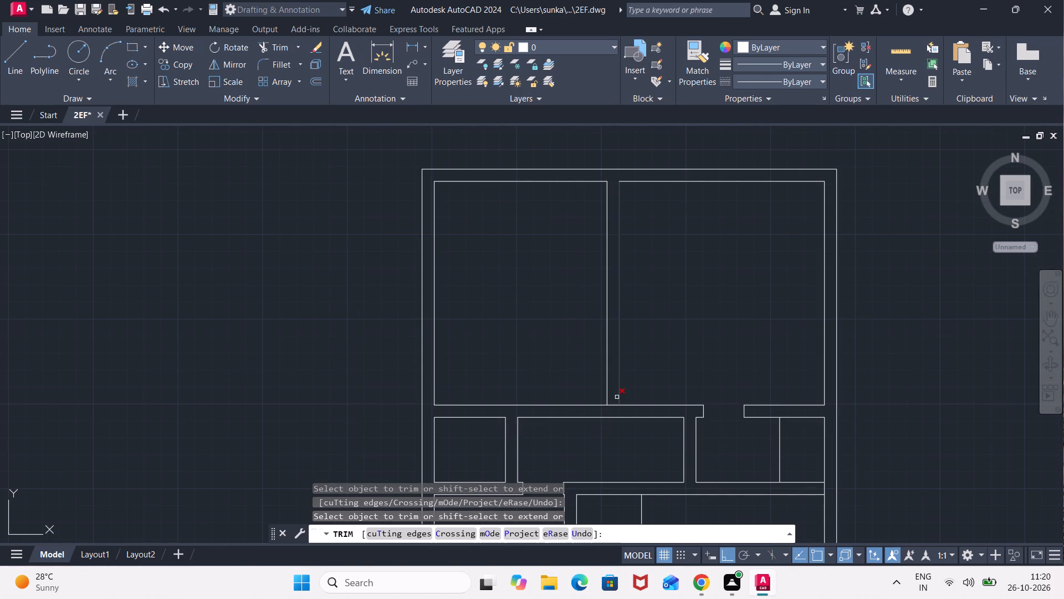
pyautogui.click(611, 404)
pyautogui.press('Escape')
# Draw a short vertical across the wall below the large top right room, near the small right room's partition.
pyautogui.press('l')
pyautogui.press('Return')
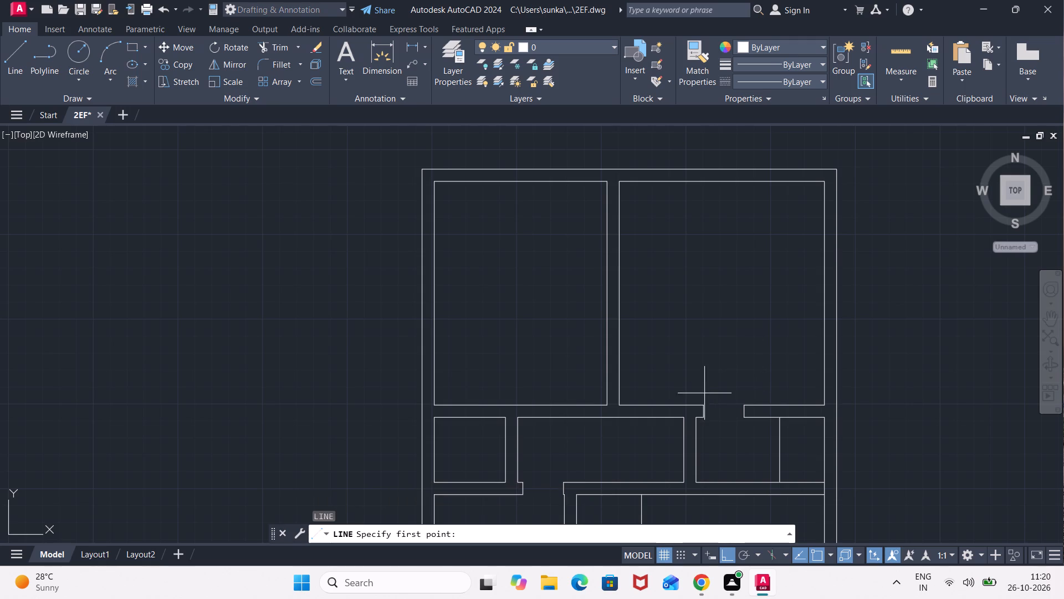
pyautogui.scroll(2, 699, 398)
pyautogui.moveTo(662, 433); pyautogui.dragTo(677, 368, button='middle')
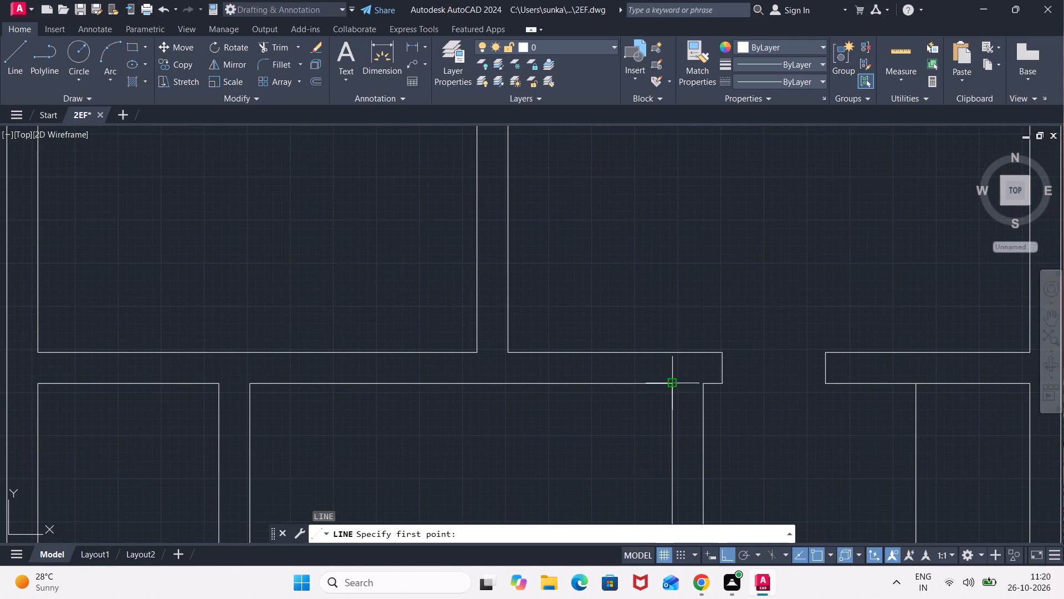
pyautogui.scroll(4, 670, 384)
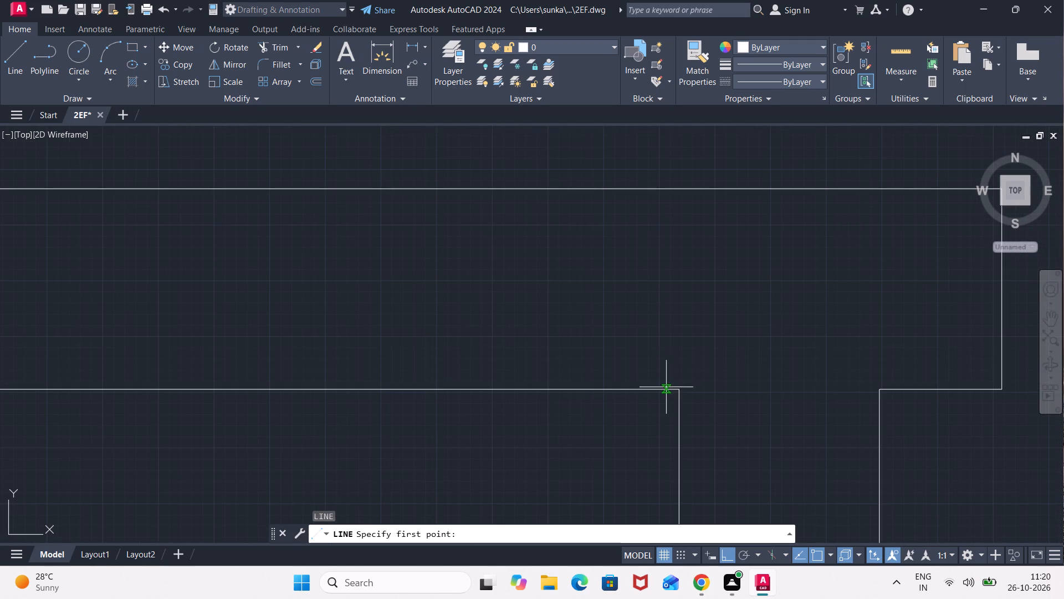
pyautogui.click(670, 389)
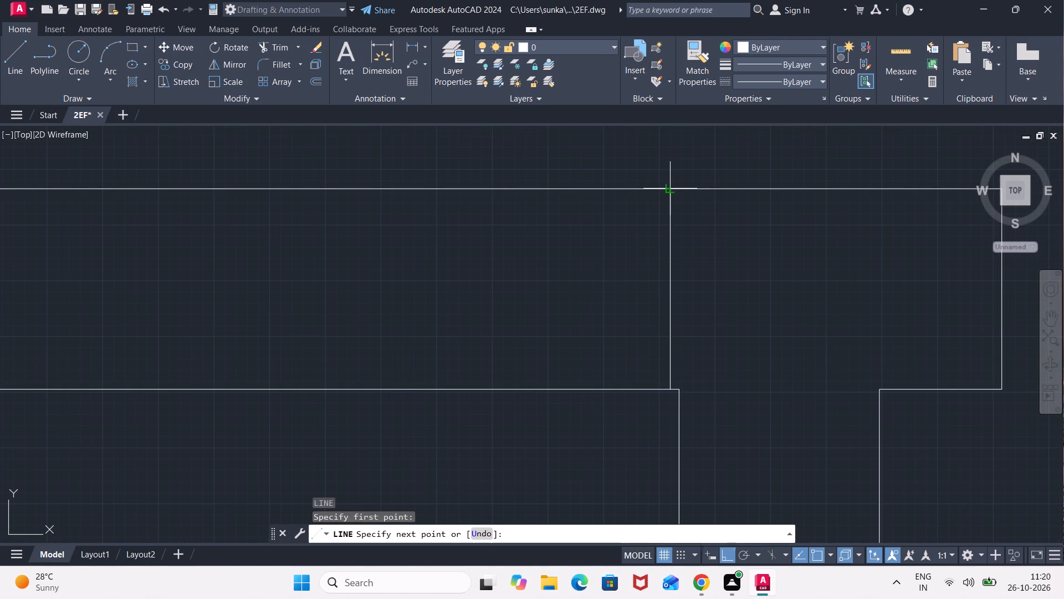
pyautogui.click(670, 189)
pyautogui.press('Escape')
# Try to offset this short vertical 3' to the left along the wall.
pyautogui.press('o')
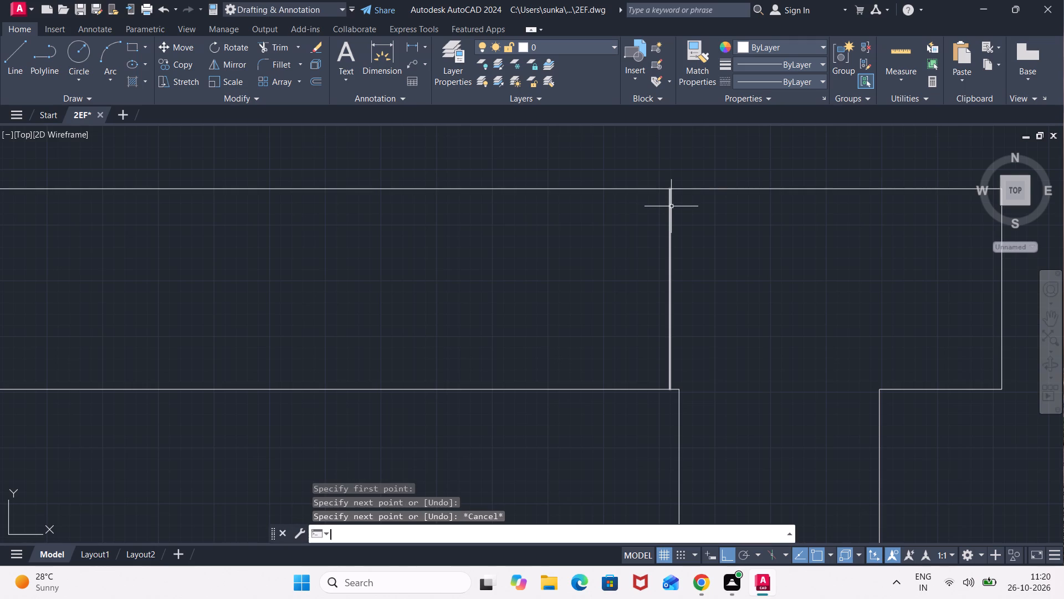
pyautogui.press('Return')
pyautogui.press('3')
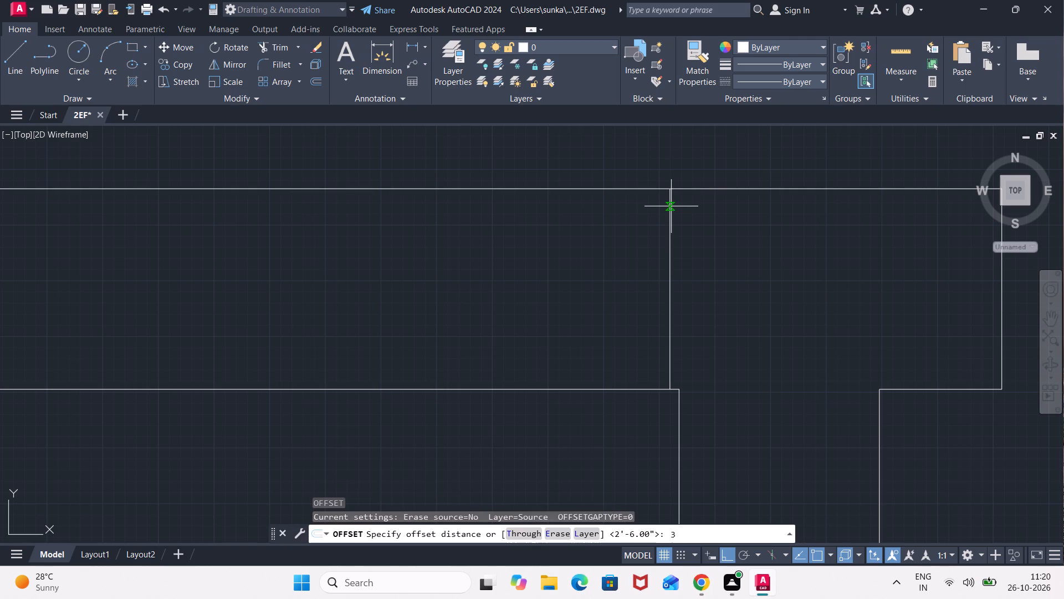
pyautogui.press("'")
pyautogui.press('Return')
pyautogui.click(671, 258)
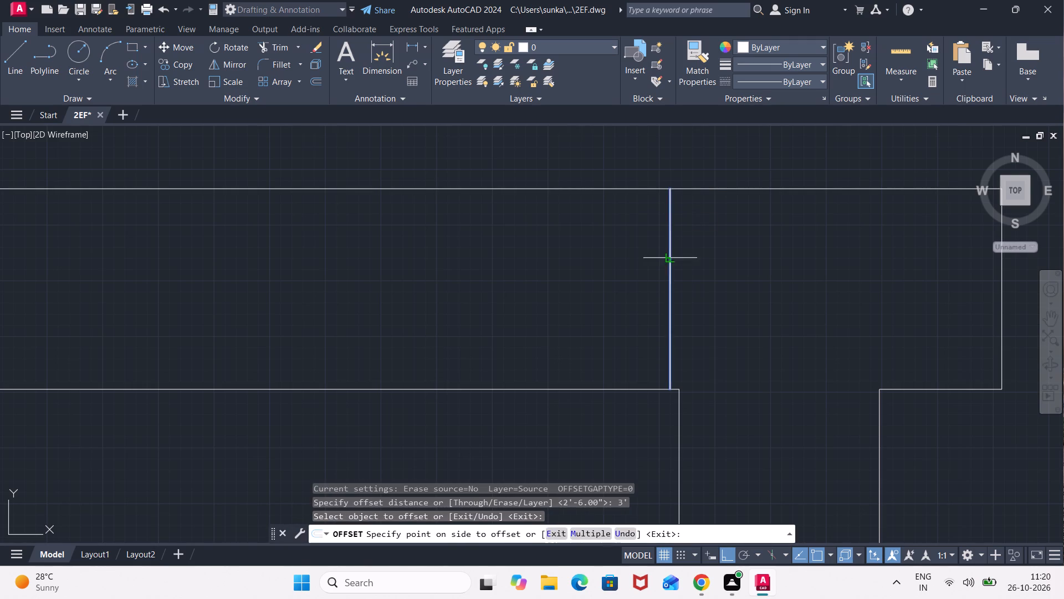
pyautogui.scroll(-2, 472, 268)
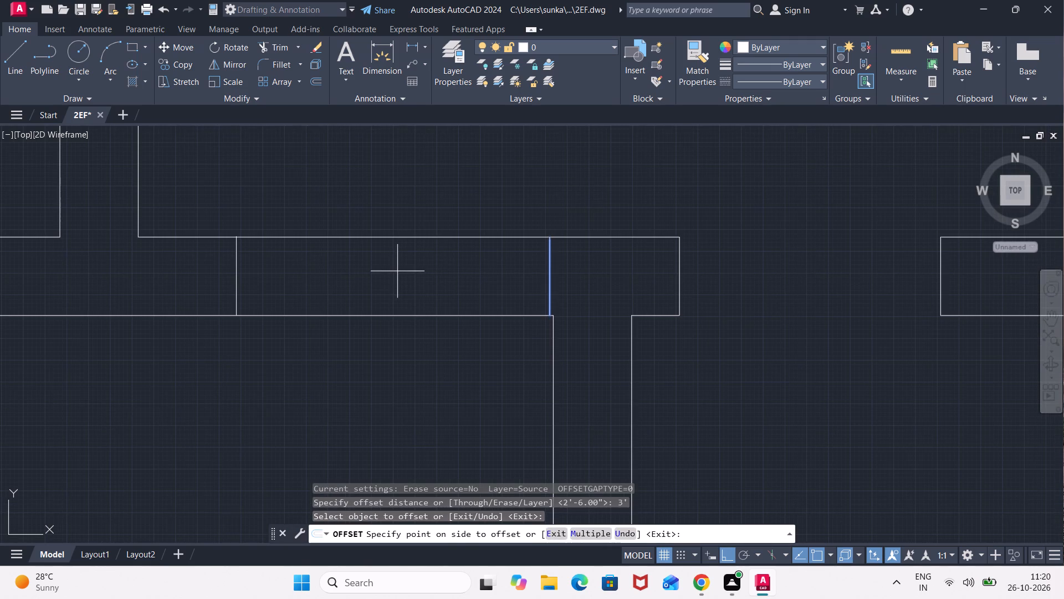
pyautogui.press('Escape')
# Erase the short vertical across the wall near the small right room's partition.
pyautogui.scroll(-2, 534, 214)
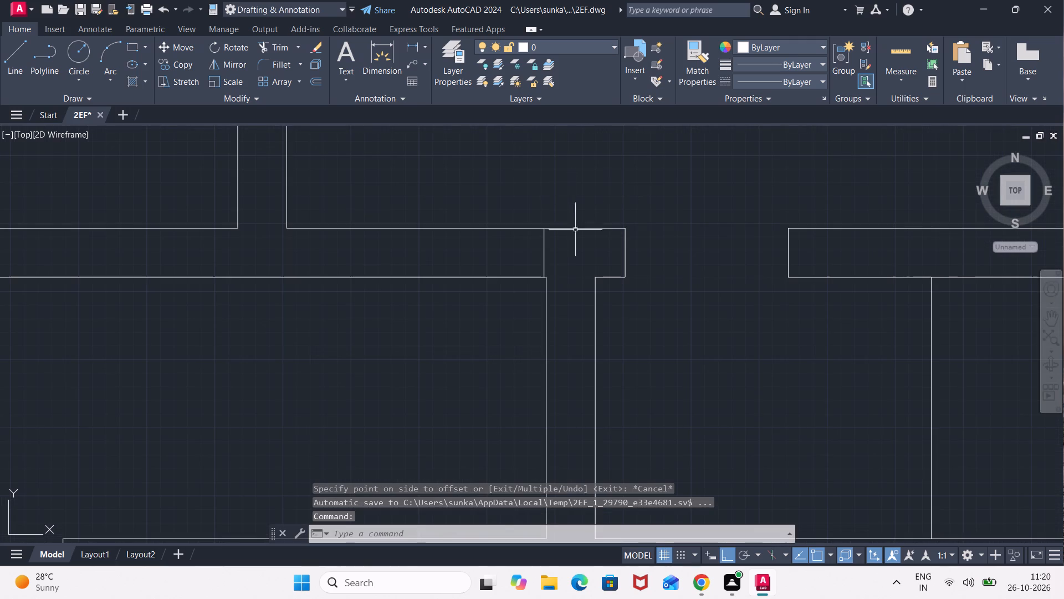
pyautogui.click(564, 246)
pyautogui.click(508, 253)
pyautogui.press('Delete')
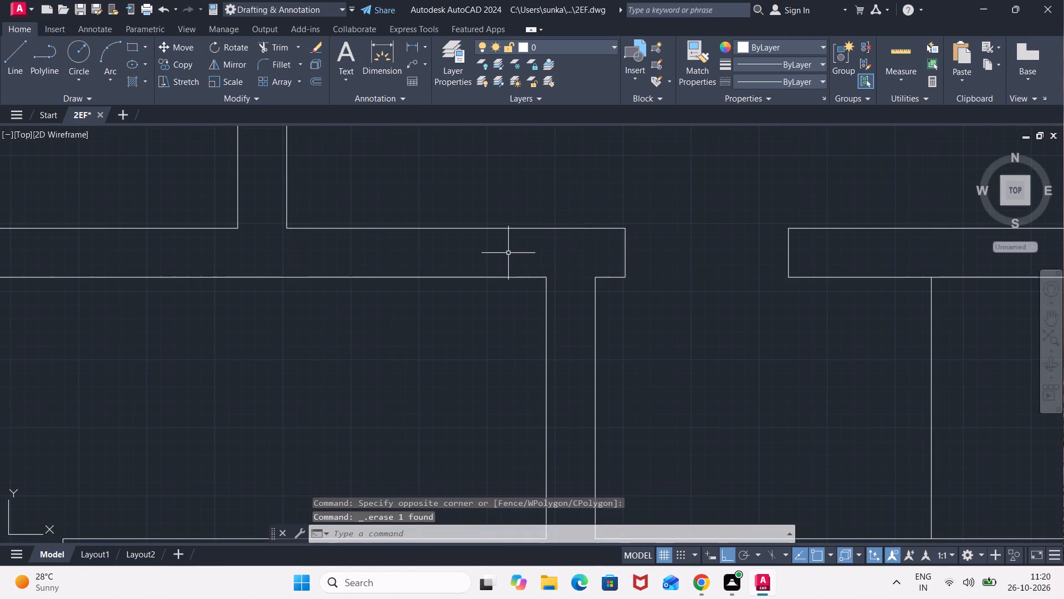
# Draw a short vertical across the wall below the large top right room, just right of the central partition.
pyautogui.press('l')
pyautogui.press('Return')
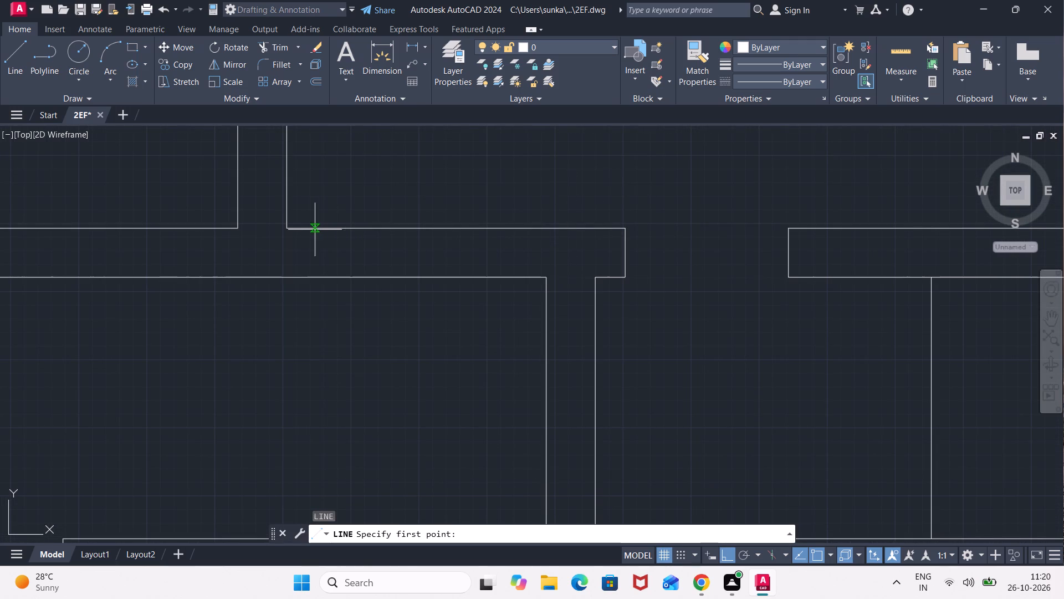
pyautogui.click(300, 230)
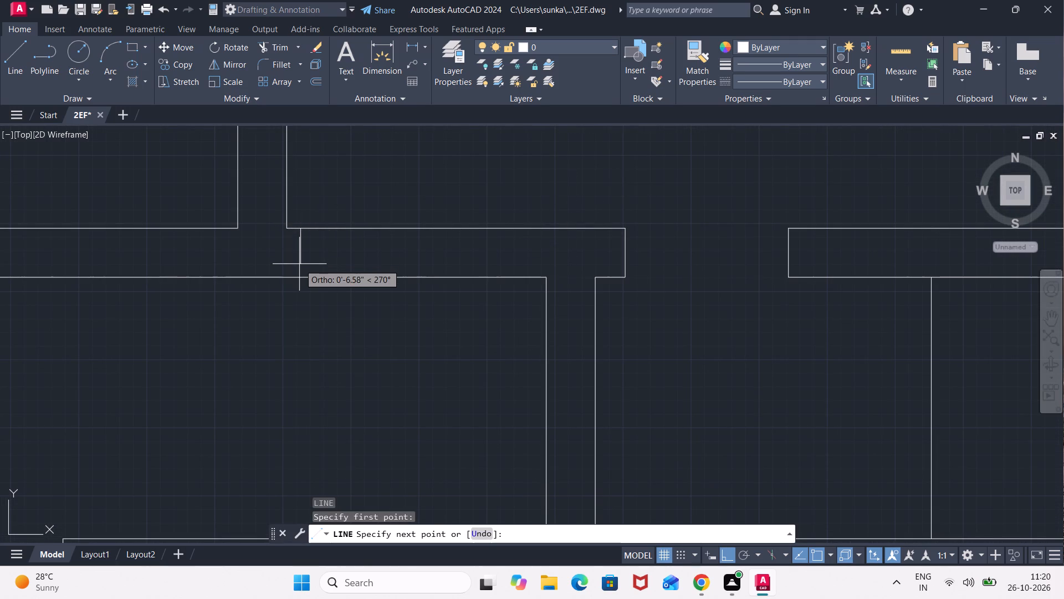
pyautogui.click(298, 273)
pyautogui.press('Escape')
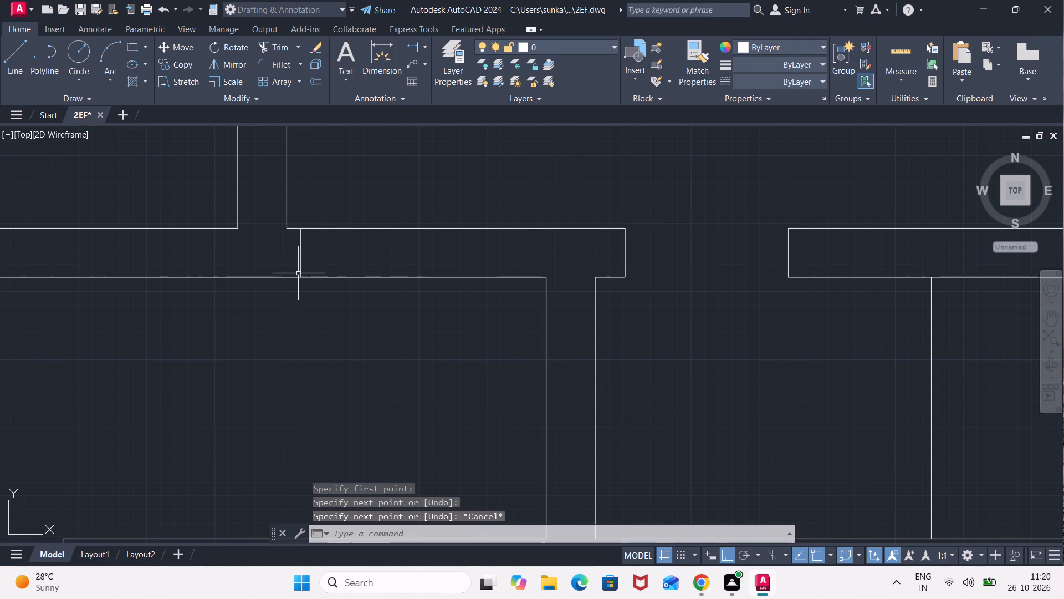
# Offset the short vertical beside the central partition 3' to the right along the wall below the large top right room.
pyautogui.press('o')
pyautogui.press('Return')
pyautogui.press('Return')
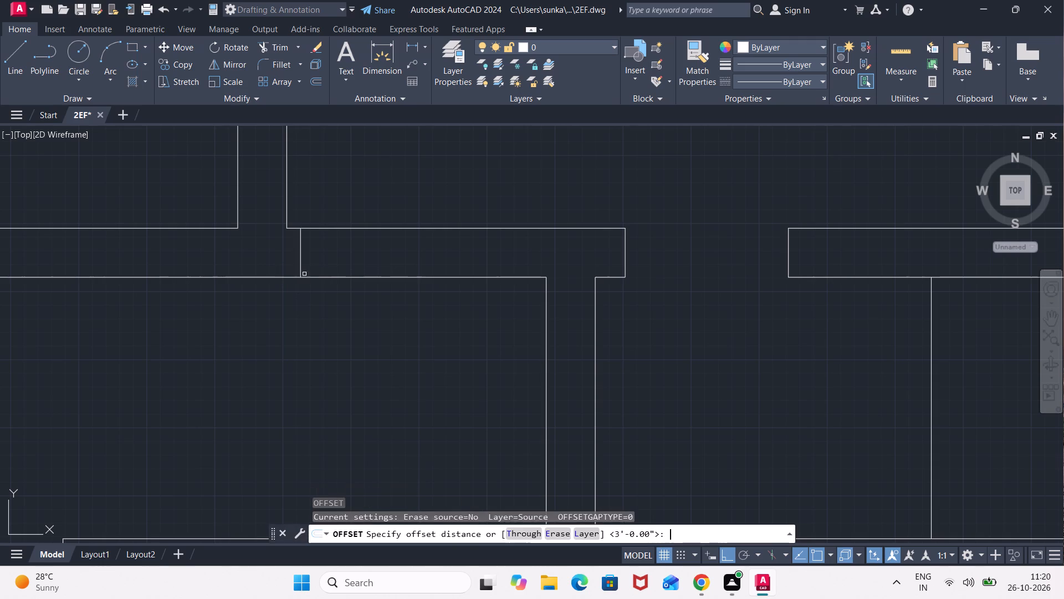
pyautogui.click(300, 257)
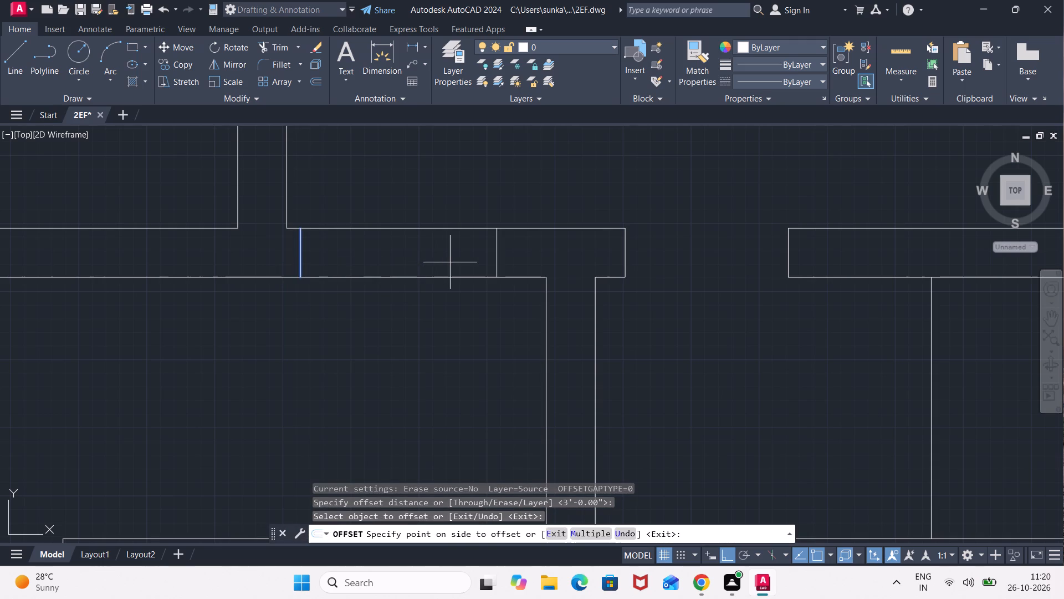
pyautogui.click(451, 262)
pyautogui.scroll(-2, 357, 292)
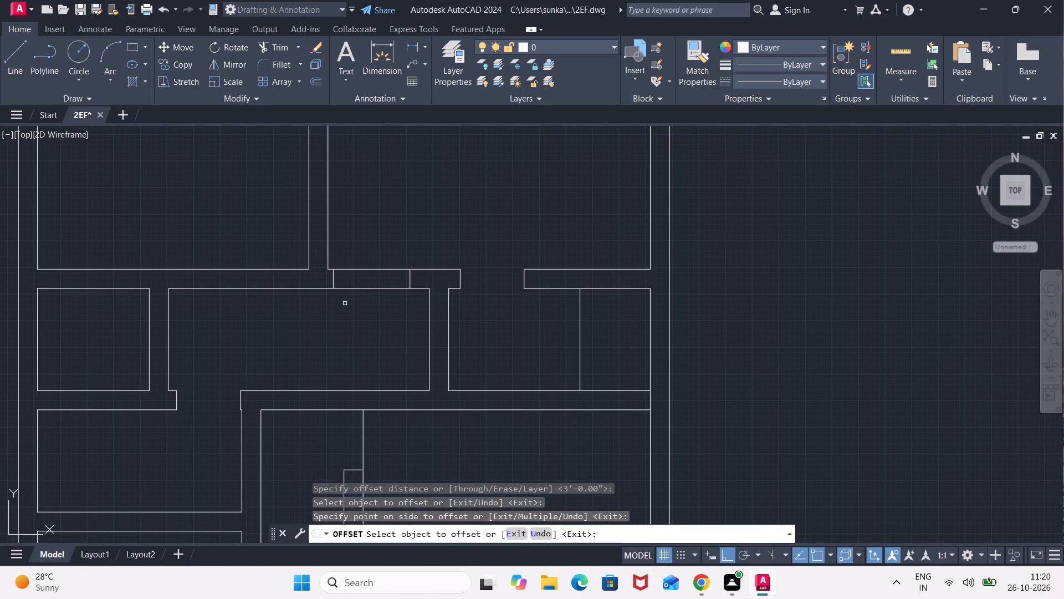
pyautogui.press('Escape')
# Erase both short verticals across the wall below the large top right room.
pyautogui.click(416, 275)
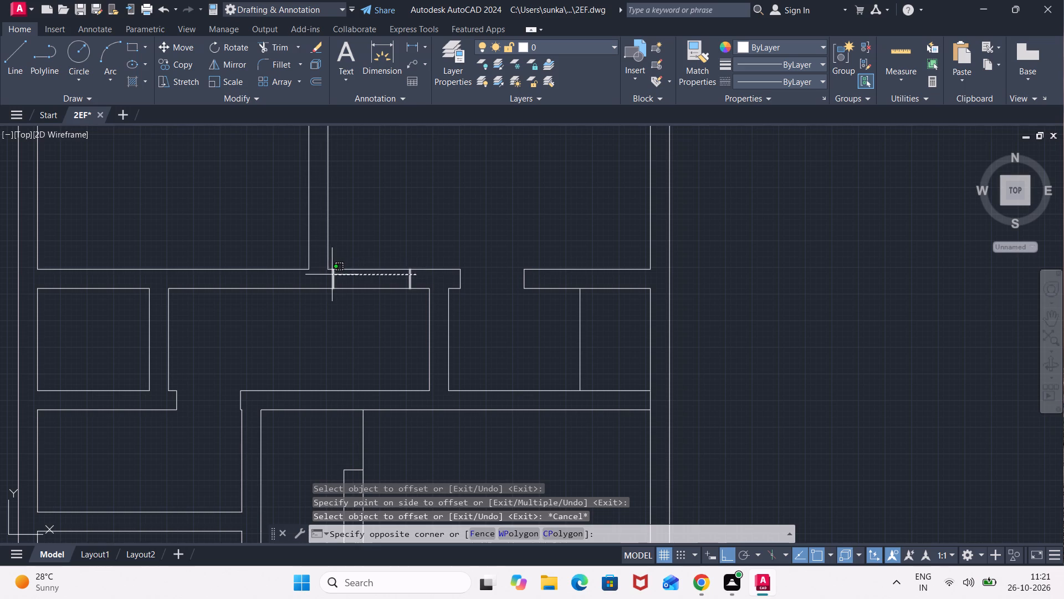
pyautogui.click(325, 279)
pyautogui.press('Insert')
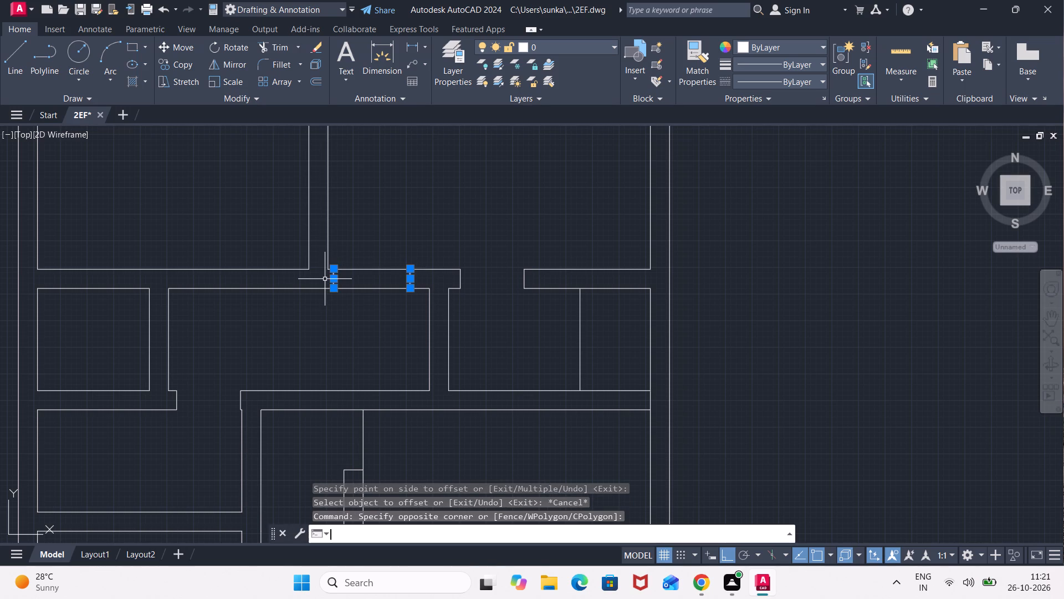
pyautogui.press('Delete')
# Draw a short vertical across the wall below the large top right room, just left of the small right room's partition.
pyautogui.press('l')
pyautogui.press('Return')
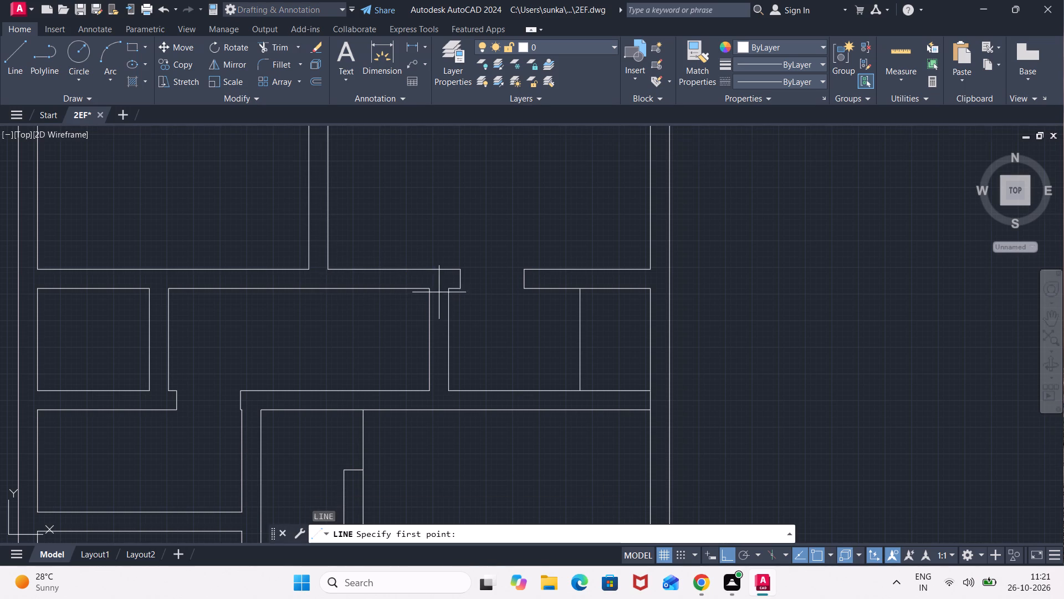
pyautogui.scroll(2, 437, 290)
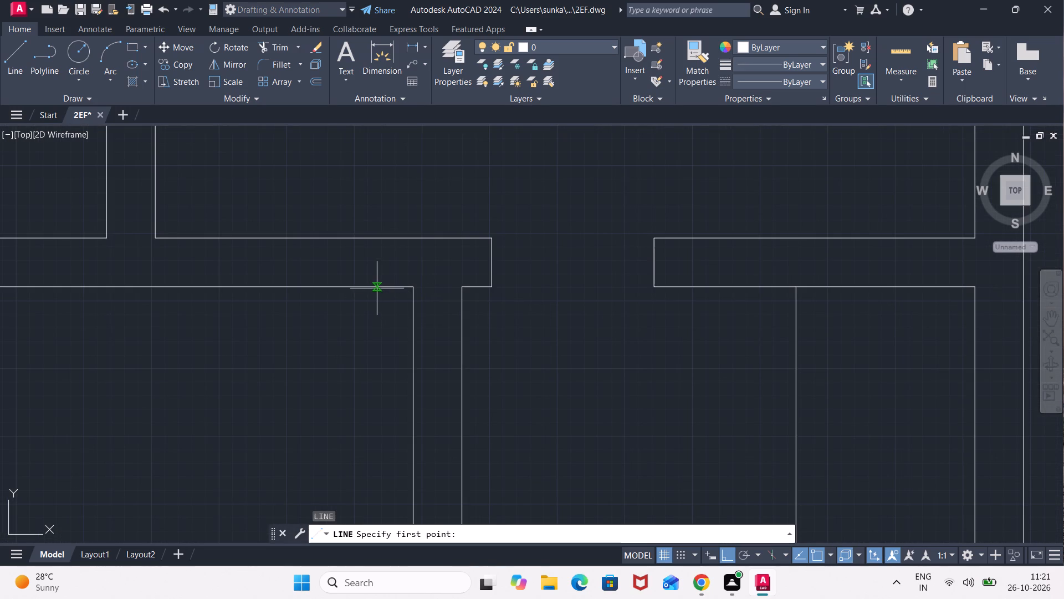
pyautogui.click(381, 287)
pyautogui.click(380, 238)
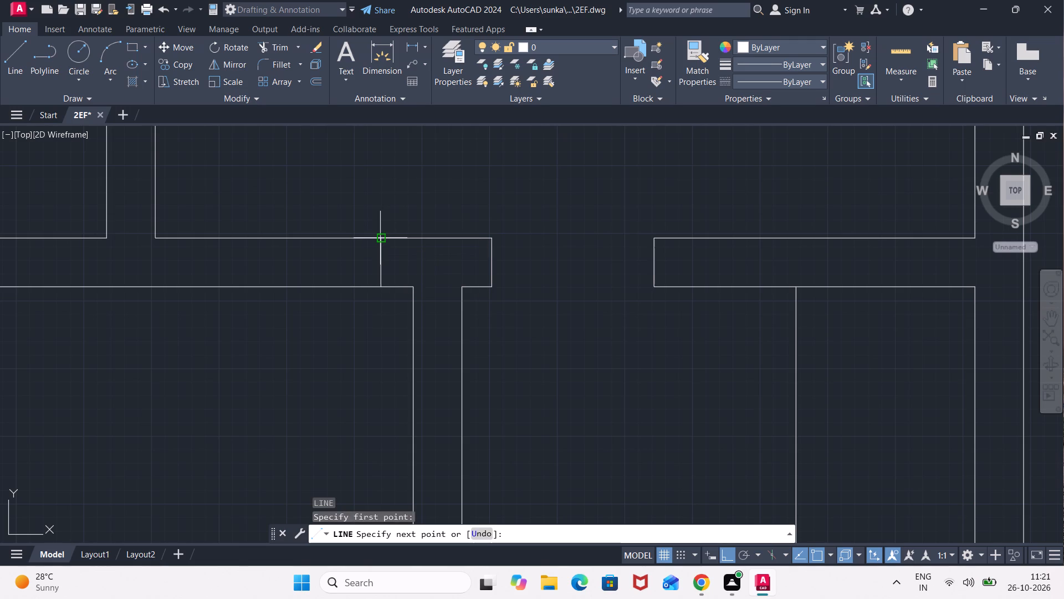
pyautogui.press('Escape')
# Offset this short vertical 3' to the left along the wall, toward the central partition.
pyautogui.press('o')
pyautogui.press('Return')
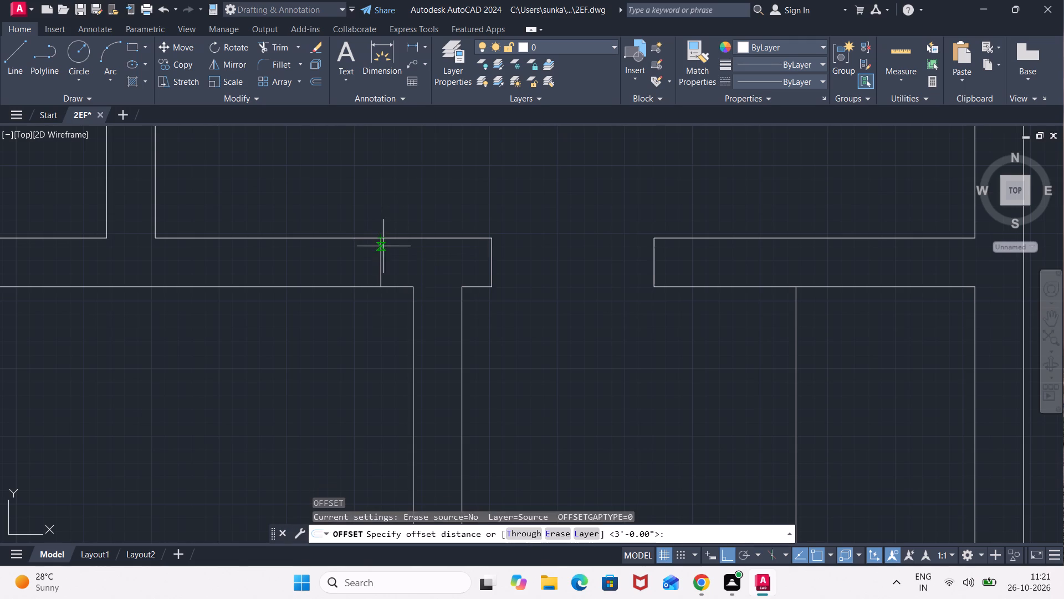
pyautogui.press('Return')
pyautogui.click(380, 260)
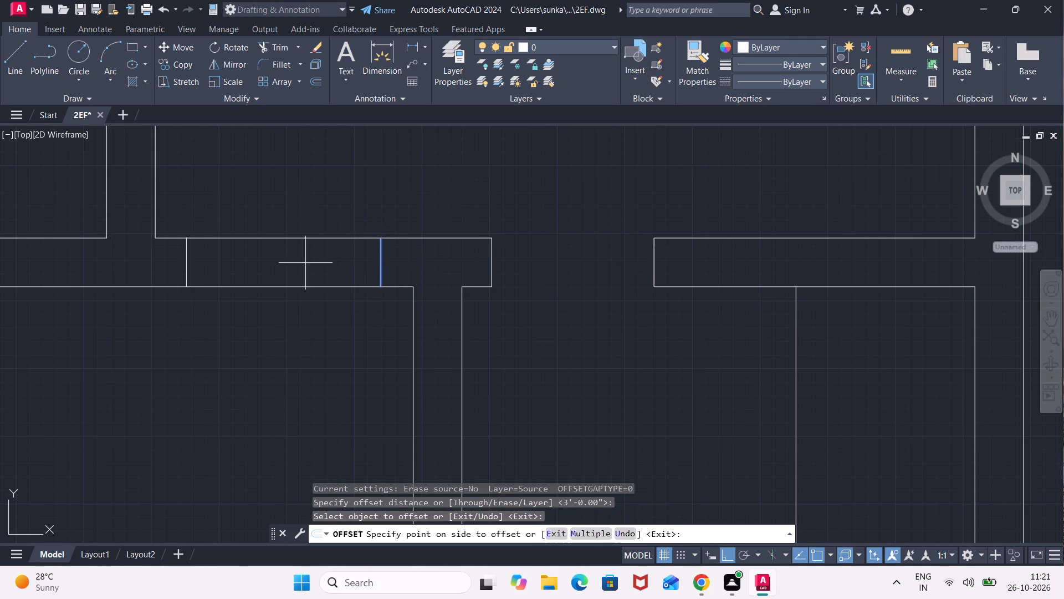
pyautogui.click(268, 263)
pyautogui.scroll(-2, 258, 303)
pyautogui.moveTo(242, 317); pyautogui.dragTo(554, 372, button='middle')
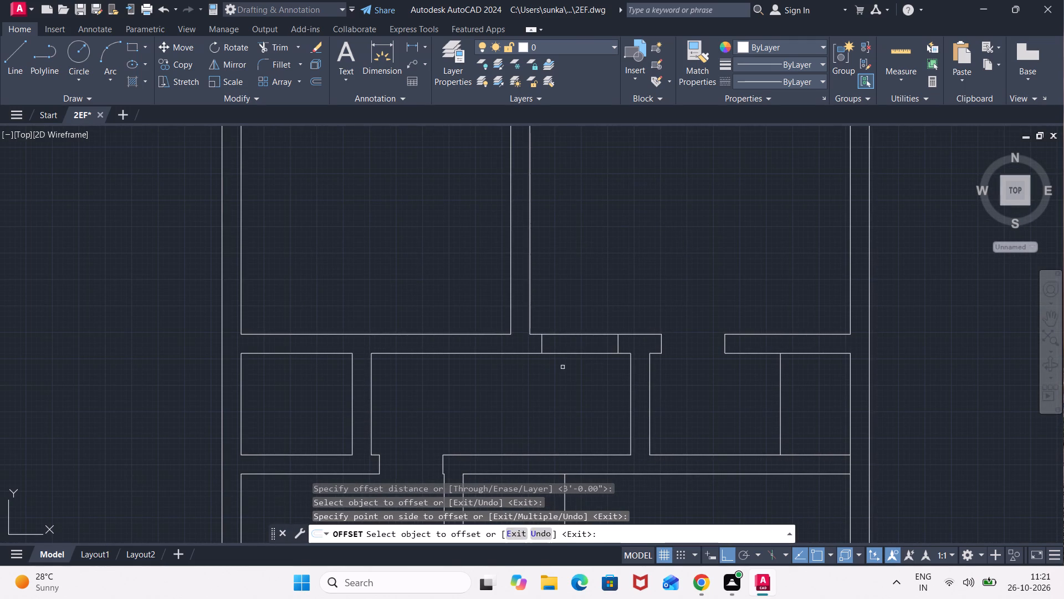
pyautogui.press('Escape')
# Draw a short vertical across the wall below the large top left room, just left of the central partition.
pyautogui.press('l')
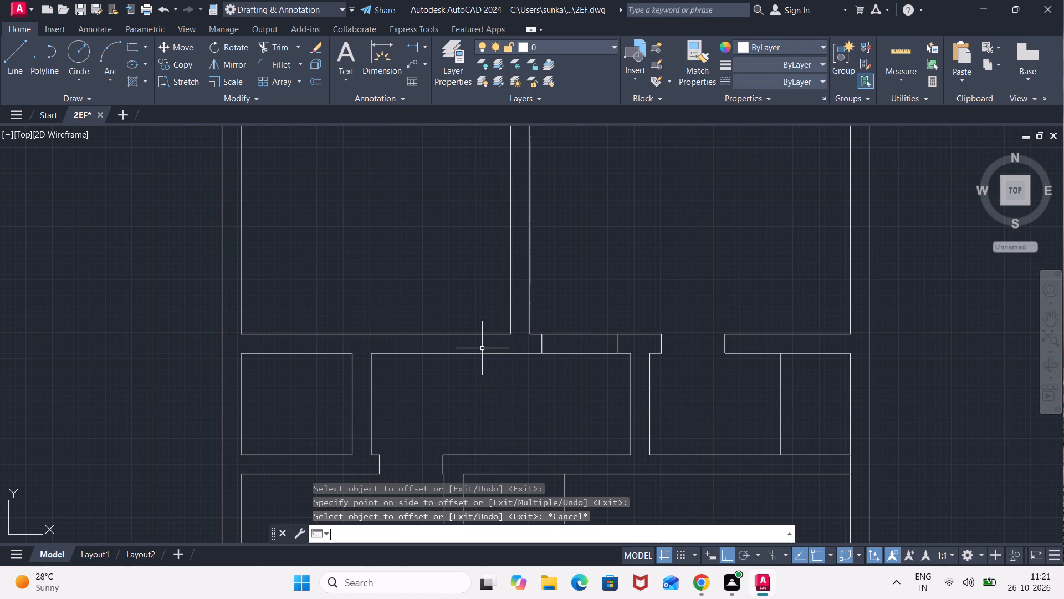
pyautogui.press('Return')
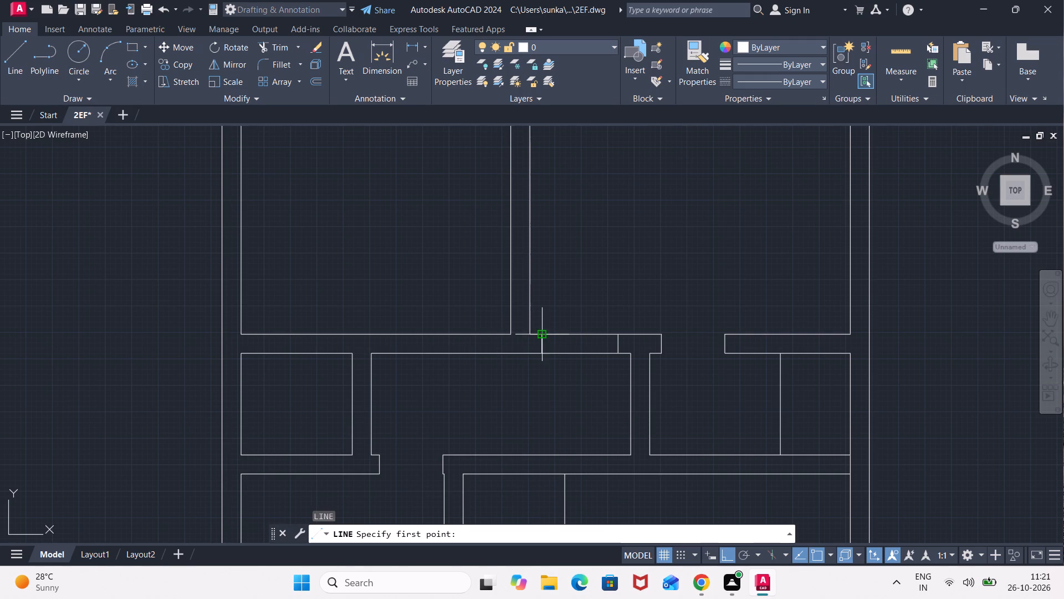
pyautogui.click(489, 330)
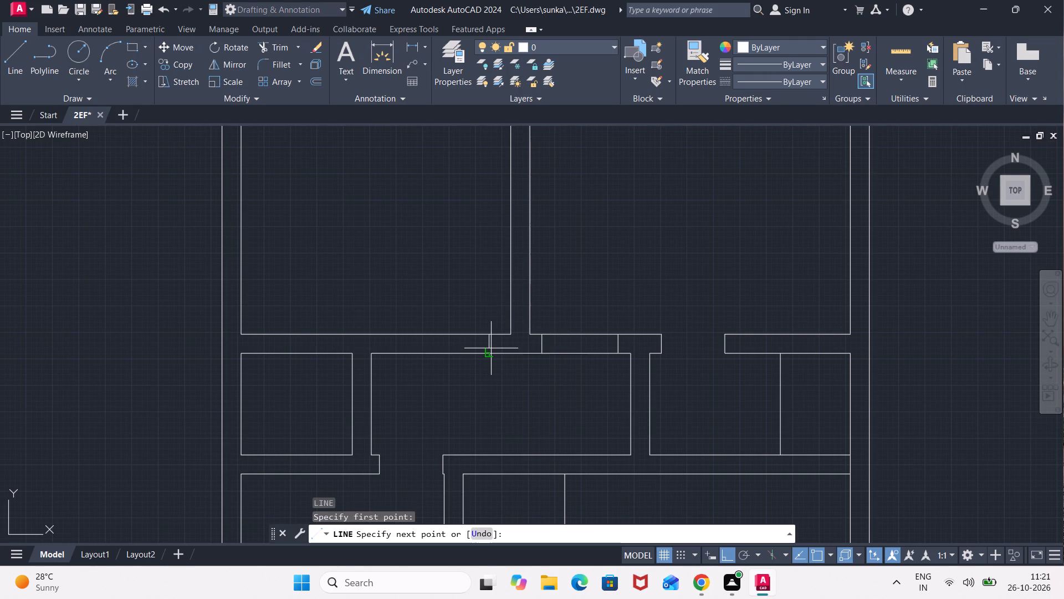
pyautogui.click(491, 349)
pyautogui.press('Escape')
# Offset this short vertical 3' to the left along the wall below the top left room.
pyautogui.press('o')
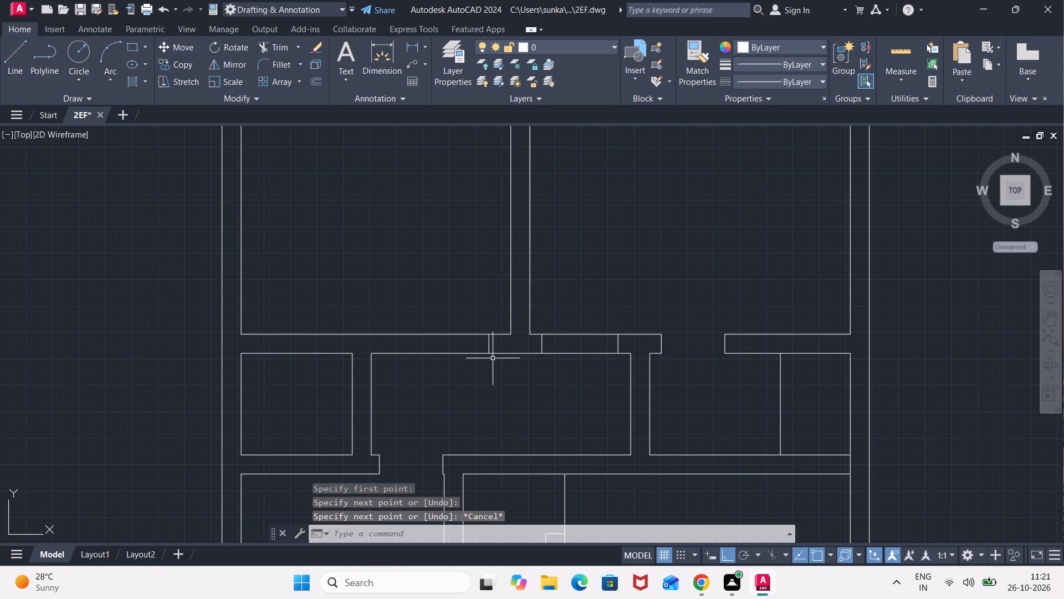
pyautogui.press('Return')
pyautogui.press('Return')
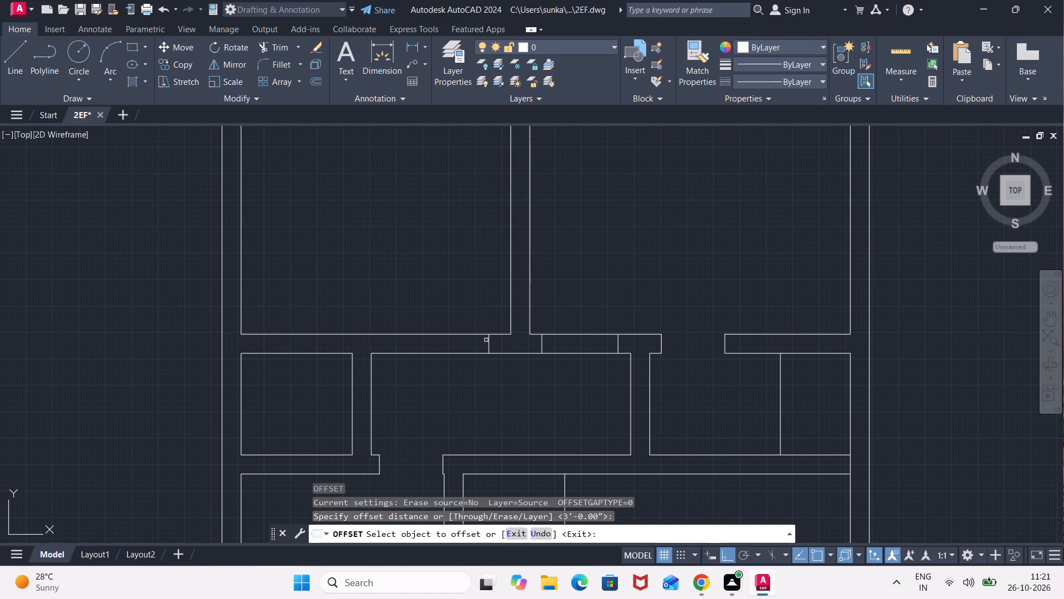
pyautogui.click(489, 342)
pyautogui.click(436, 348)
pyautogui.press('Escape')
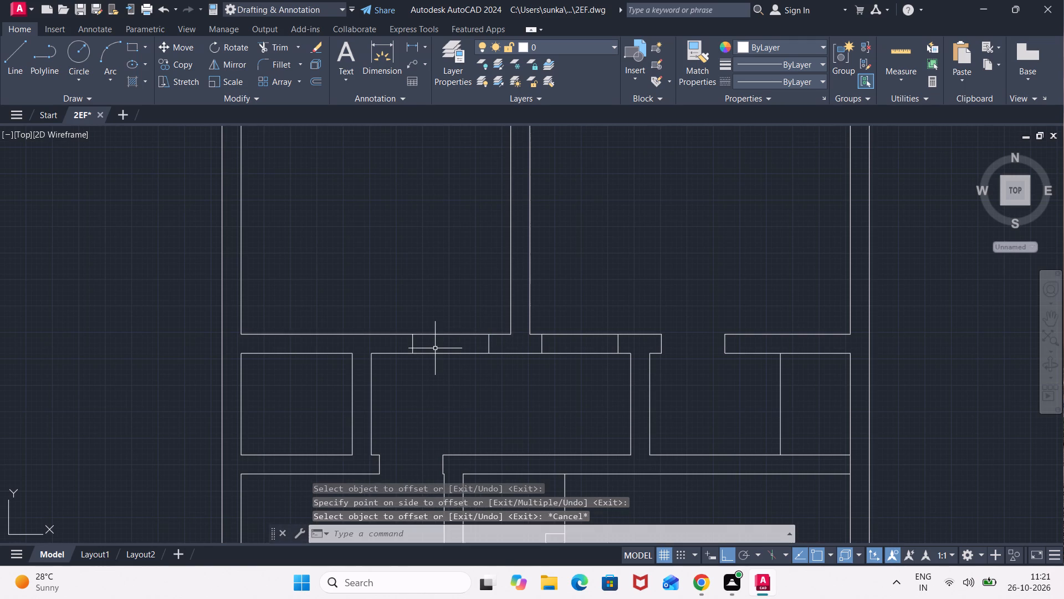
# Trim the wall lines between both pairs of short verticals to open 3' doorways into the two large top rooms.
pyautogui.write('TR')
pyautogui.press('Return')
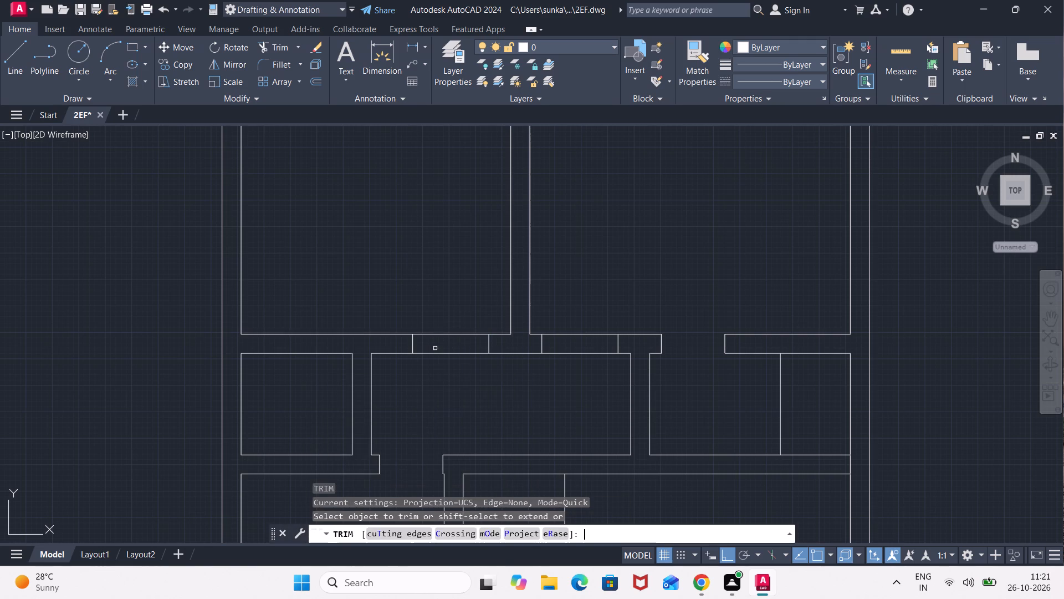
pyautogui.click(444, 361)
pyautogui.click(451, 318)
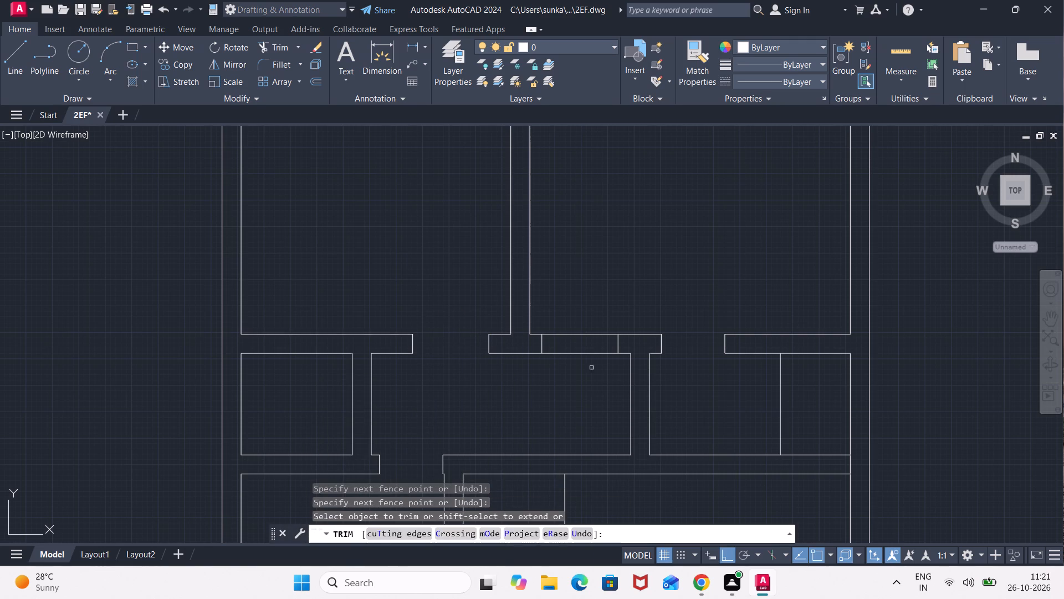
pyautogui.click(584, 359)
pyautogui.click(578, 310)
pyautogui.scroll(-1, 570, 396)
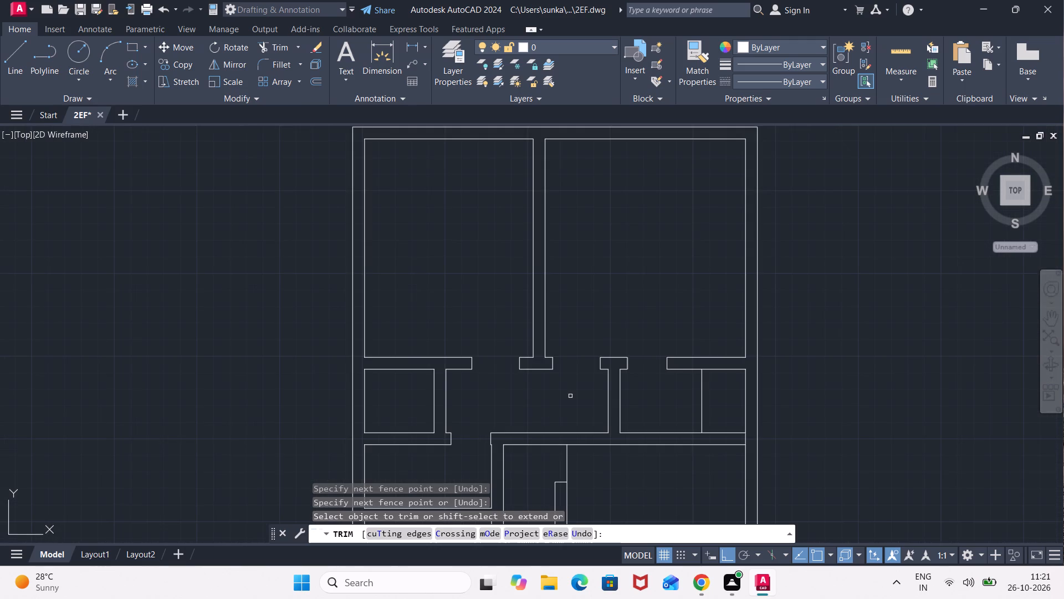
pyautogui.press('Escape')
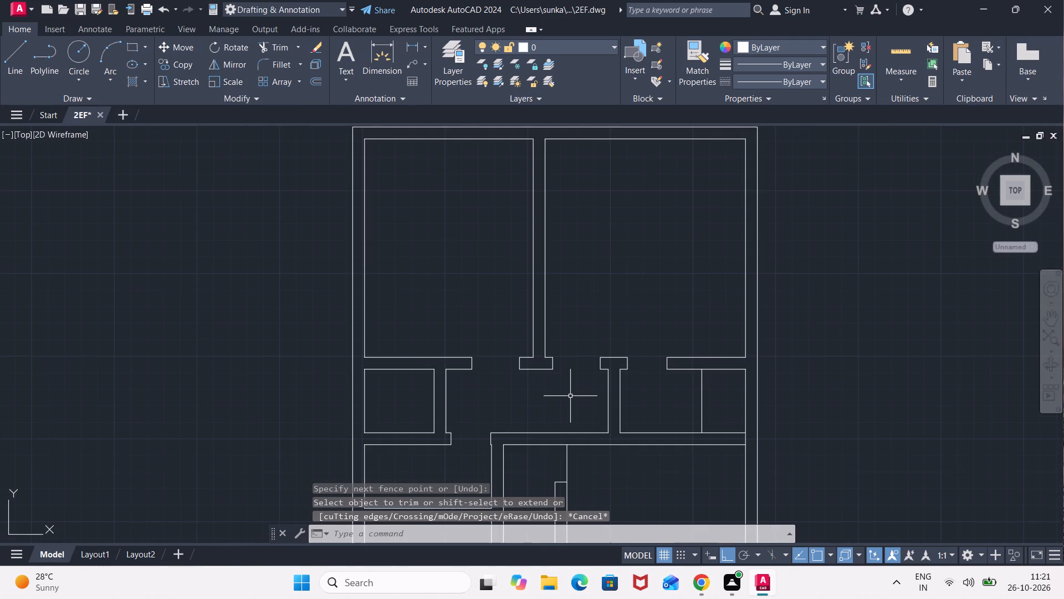
pyautogui.press('Escape')
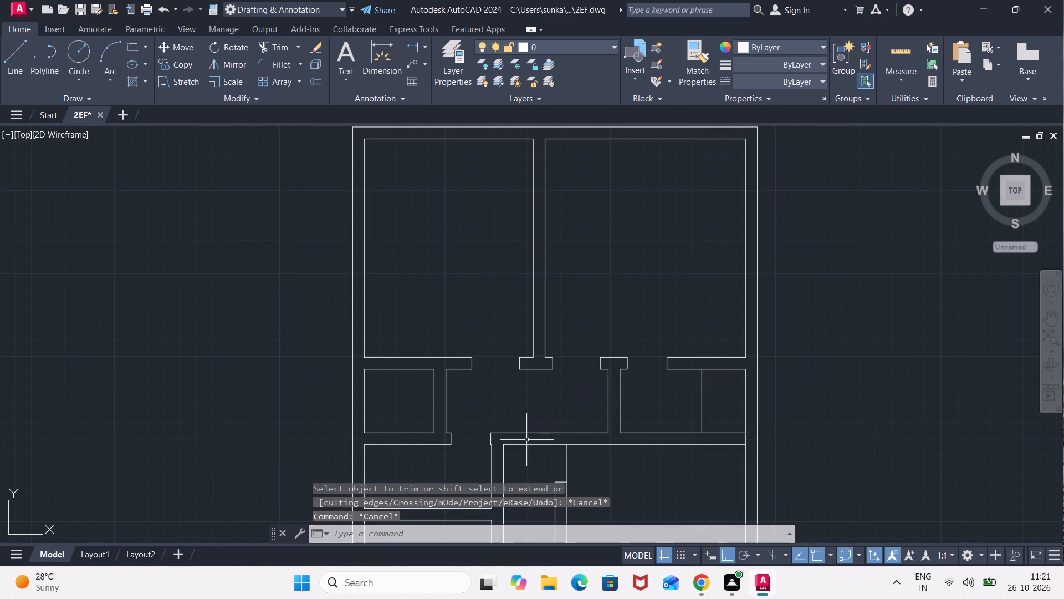
# Draw a short horizontal line across the small left room's right-hand partition, just above its lower end.
pyautogui.press('l')
pyautogui.press('Return')
pyautogui.scroll(2, 469, 441)
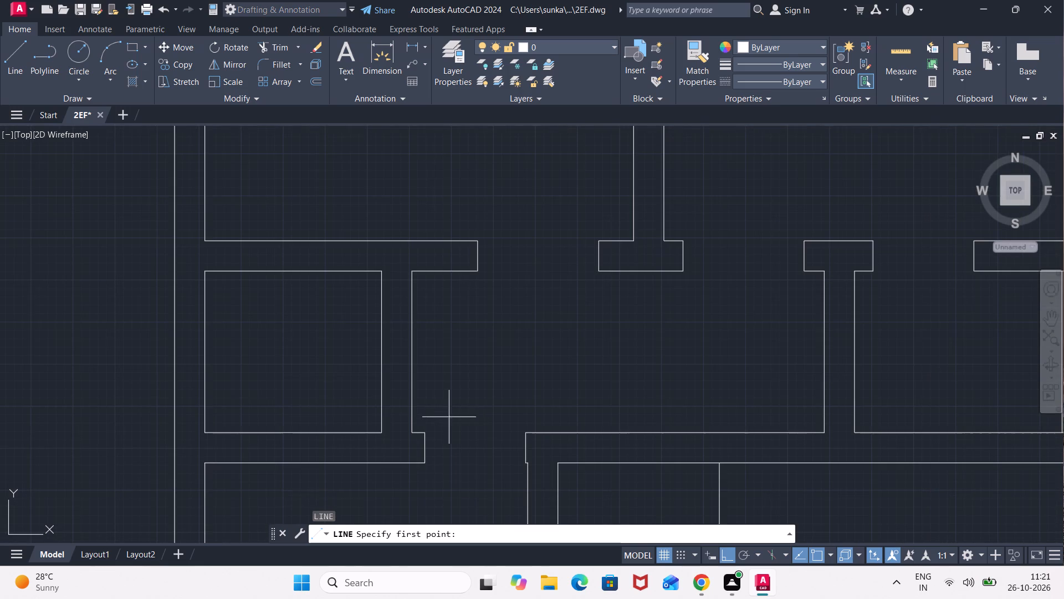
pyautogui.click(413, 419)
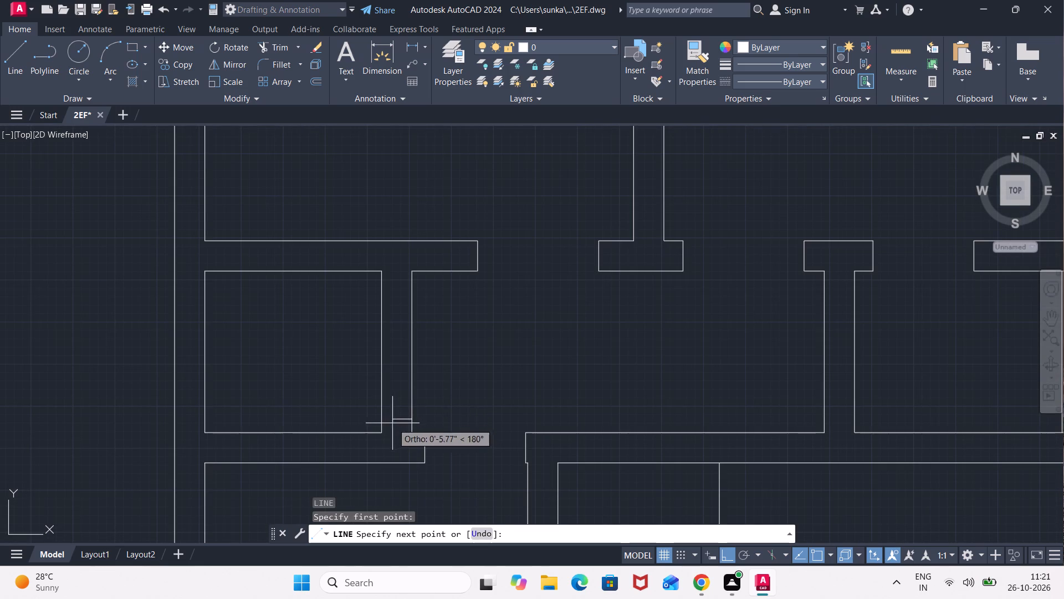
pyautogui.click(382, 418)
pyautogui.press('Escape')
# Offset this short horizontal line 2'6" upward along the partition.
pyautogui.press('o')
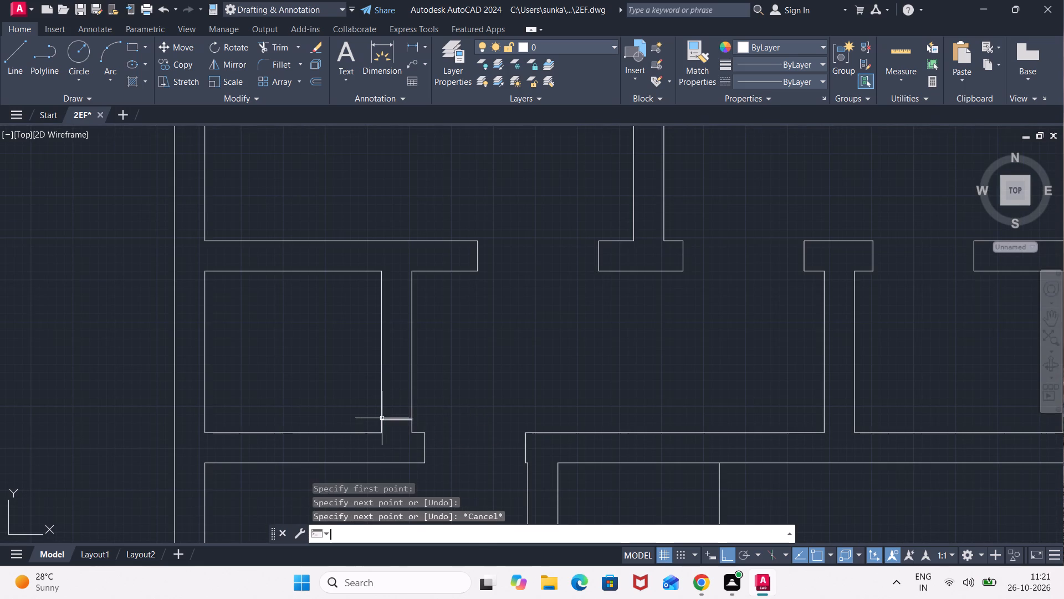
pyautogui.press('Return')
pyautogui.write('2\'6"')
pyautogui.press('Return')
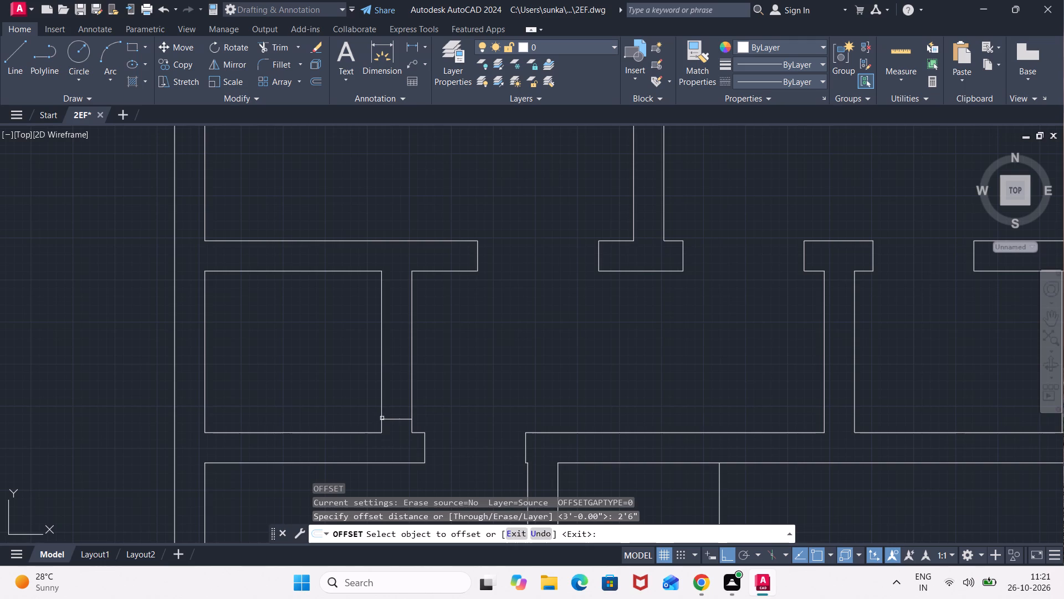
pyautogui.click(395, 419)
pyautogui.click(411, 348)
pyautogui.press('Escape')
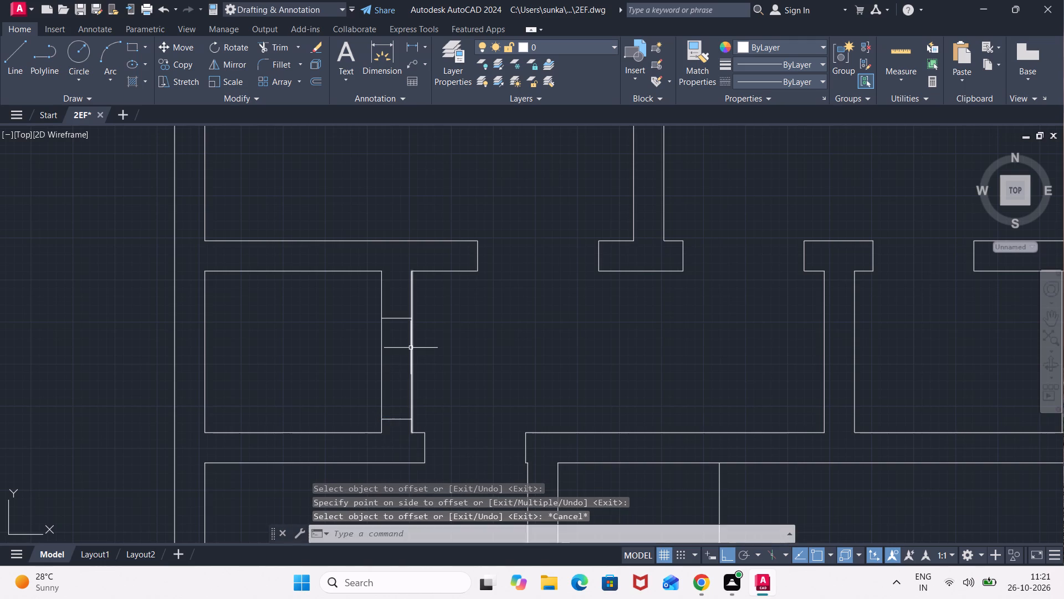
# Trim the partition lines between the two short horizontals to open a 2'6" doorway into the small left room.
pyautogui.write('TR')
pyautogui.press('Return')
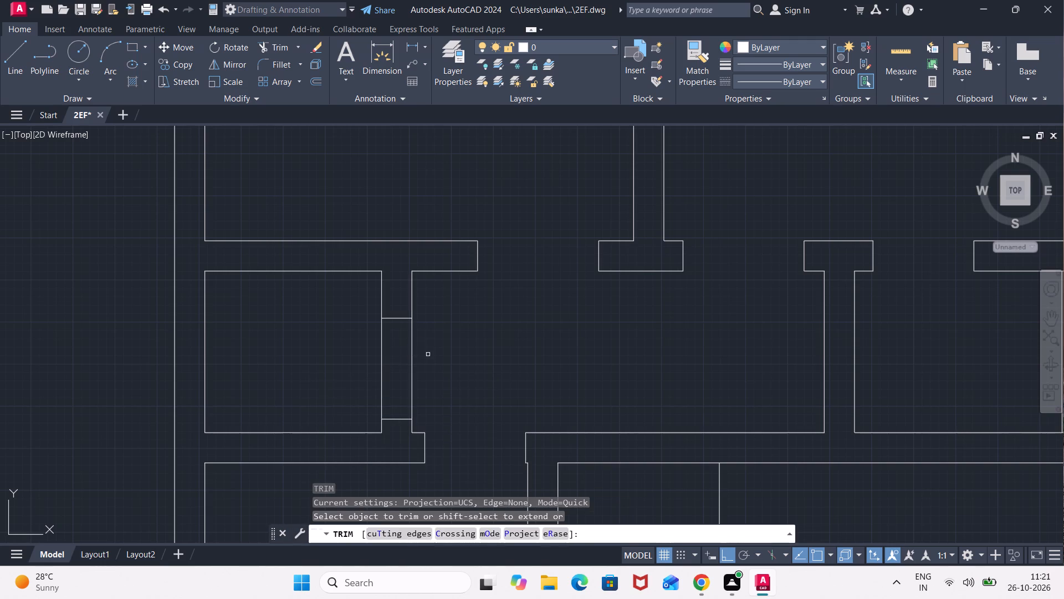
pyautogui.click(428, 354)
pyautogui.click(366, 372)
# Trim the short piece crossing the junction of the right outer wall and the wall below the small right room.
pyautogui.scroll(-2, 550, 366)
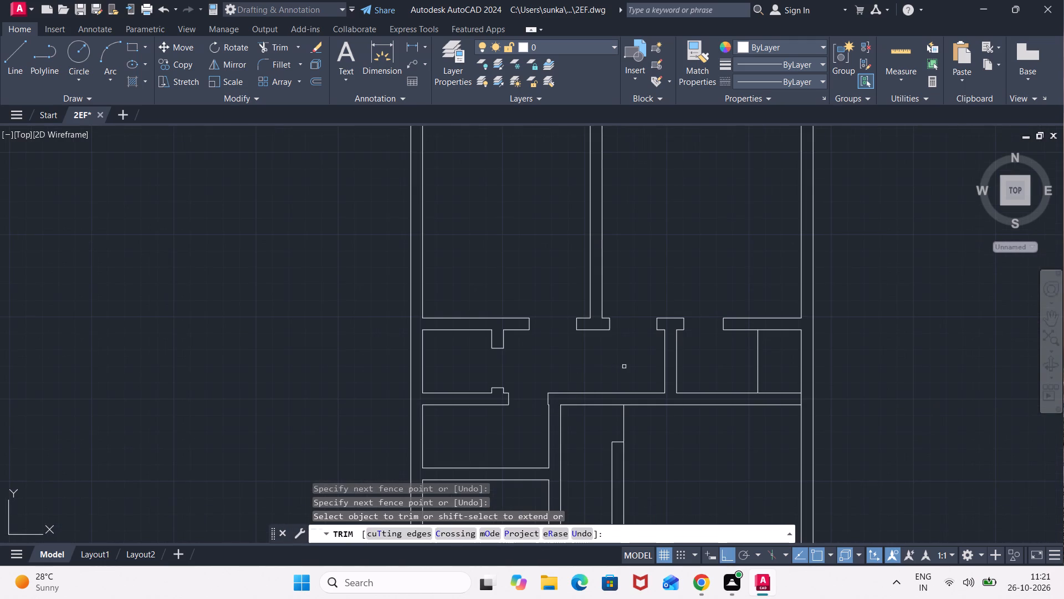
pyautogui.scroll(-1, 624, 367)
pyautogui.moveTo(624, 367); pyautogui.dragTo(633, 242, button='middle')
pyautogui.moveTo(671, 374); pyautogui.dragTo(665, 322, button='middle')
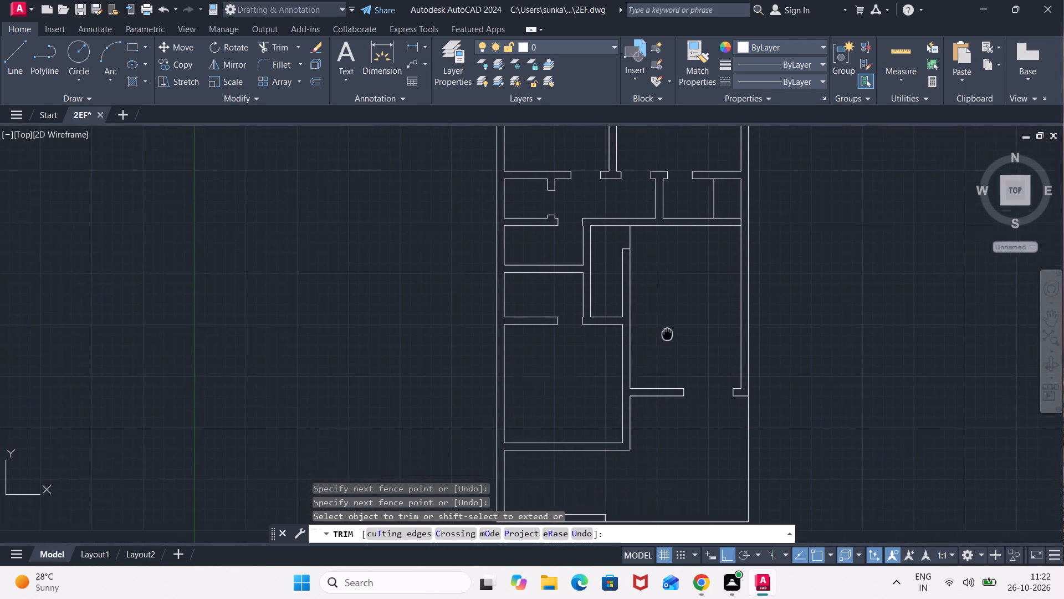
pyautogui.moveTo(665, 322); pyautogui.dragTo(635, 225, button='middle')
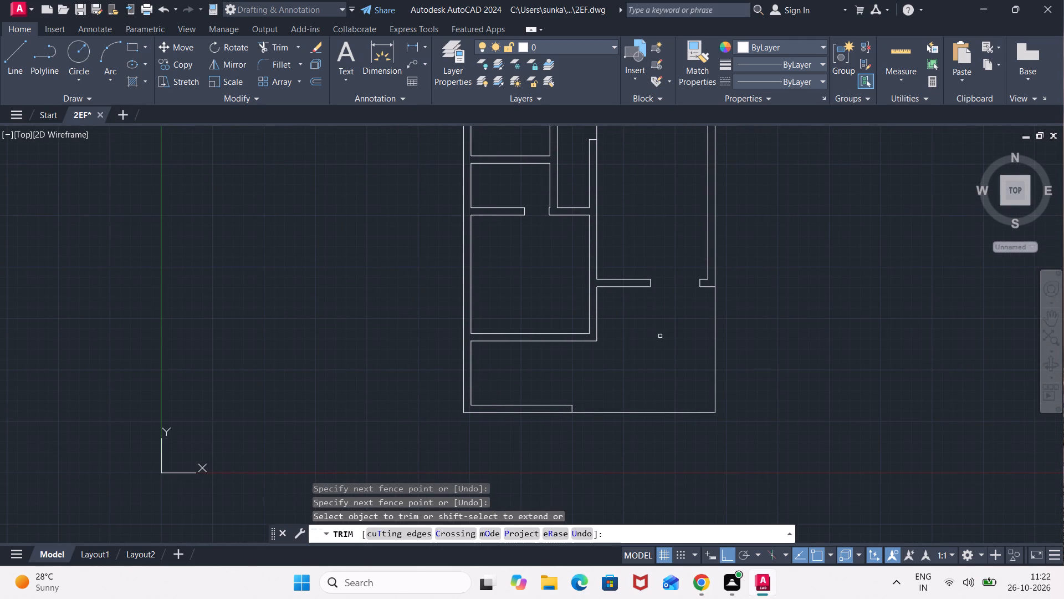
pyautogui.moveTo(658, 328); pyautogui.dragTo(637, 404, button='middle')
pyautogui.moveTo(649, 290); pyautogui.dragTo(640, 399, button='middle')
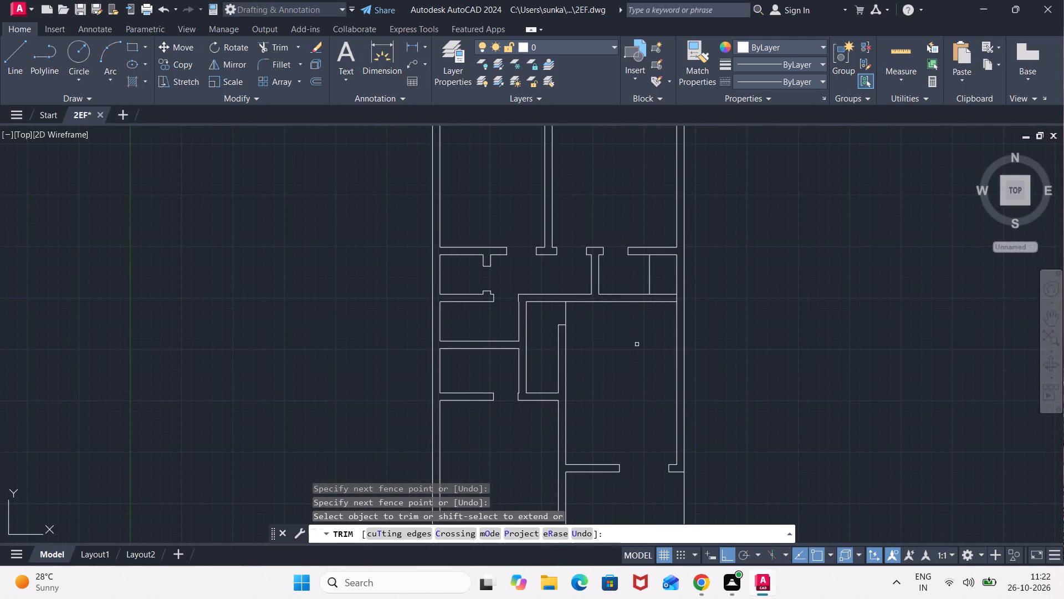
pyautogui.scroll(2, 672, 295)
pyautogui.click(687, 301)
pyautogui.click(673, 307)
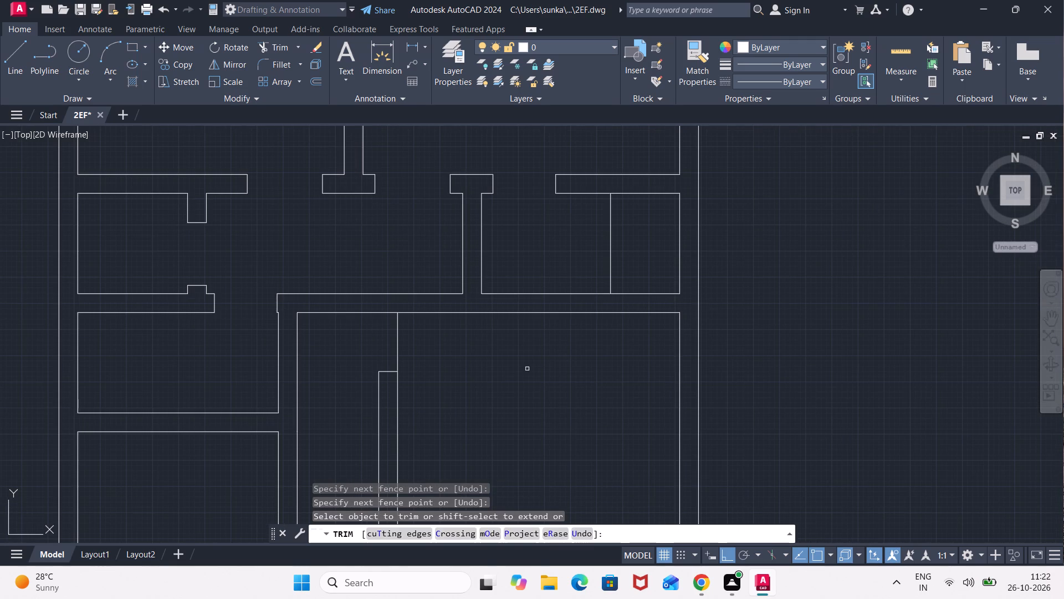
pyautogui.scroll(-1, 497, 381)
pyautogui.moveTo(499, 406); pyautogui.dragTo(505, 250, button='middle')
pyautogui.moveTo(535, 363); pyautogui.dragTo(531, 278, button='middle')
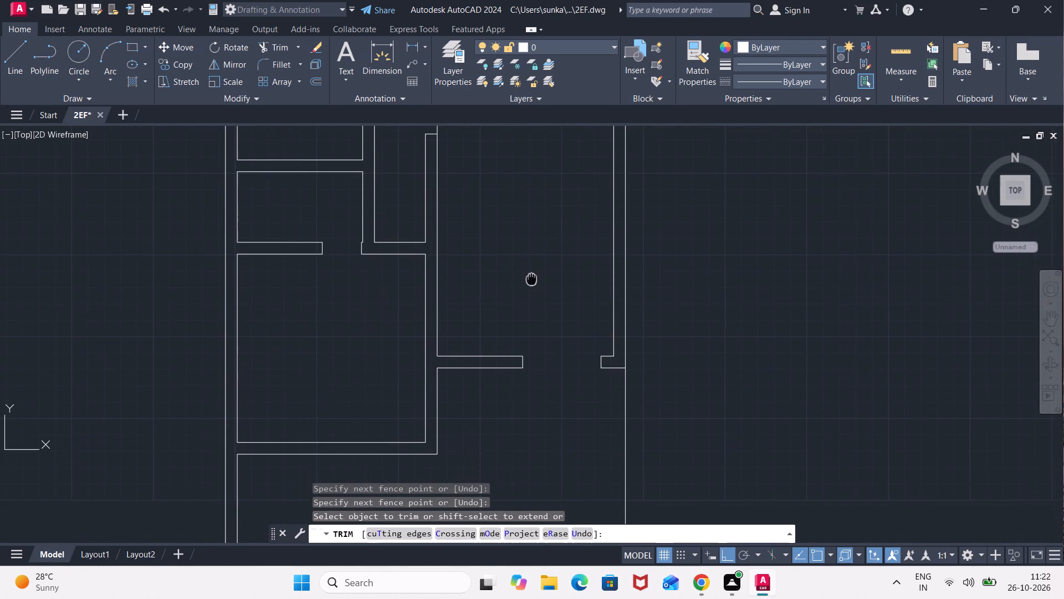
# Start single-line text in the upper right room with a 6" height and 0 rotation.
pyautogui.moveTo(531, 278); pyautogui.dragTo(531, 278, button='middle')
pyautogui.moveTo(518, 262); pyautogui.dragTo(474, 270, button='middle')
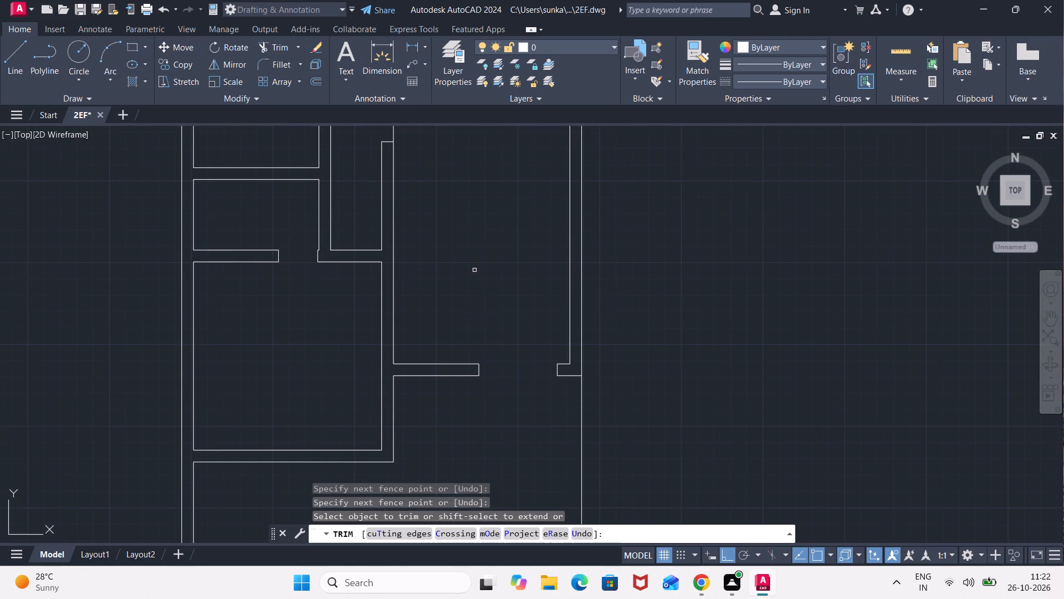
pyautogui.scroll(-1, 521, 241)
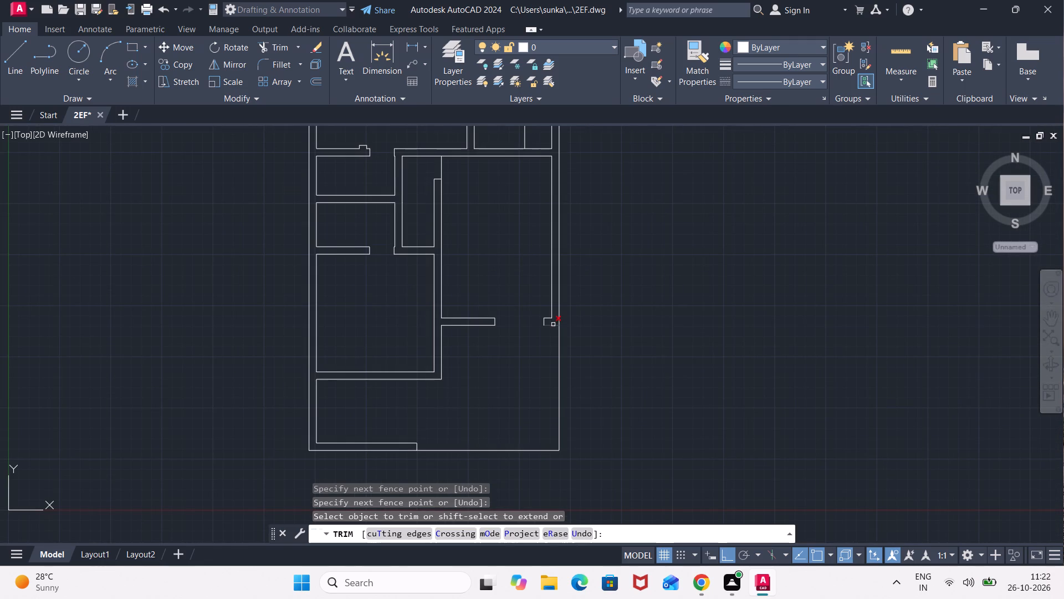
pyautogui.middleClick(521, 298)
pyautogui.moveTo(548, 252); pyautogui.dragTo(545, 294, button='middle')
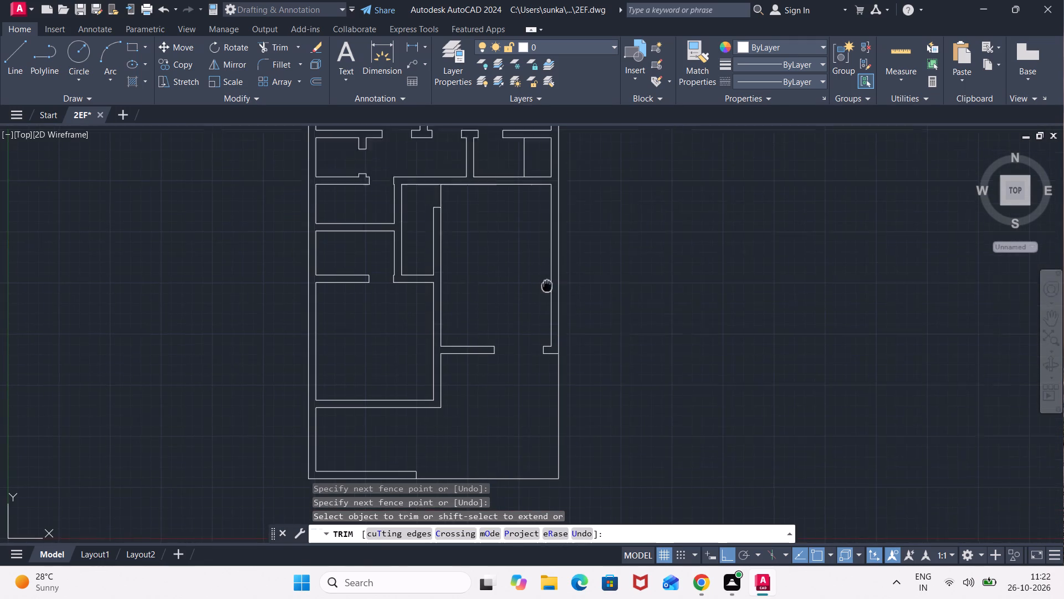
pyautogui.moveTo(545, 294); pyautogui.dragTo(533, 339, button='middle')
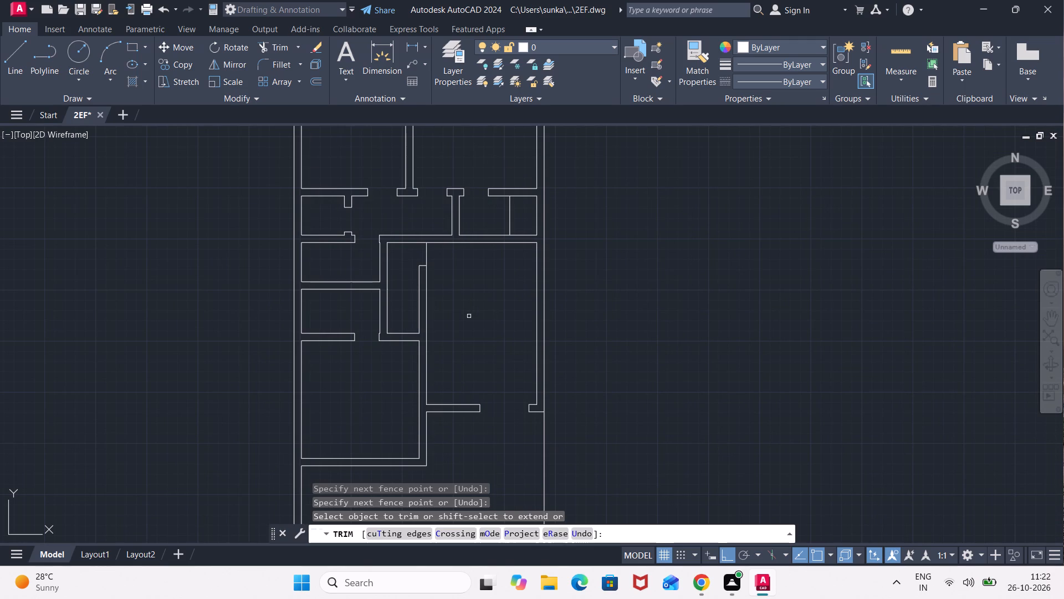
pyautogui.press('Escape')
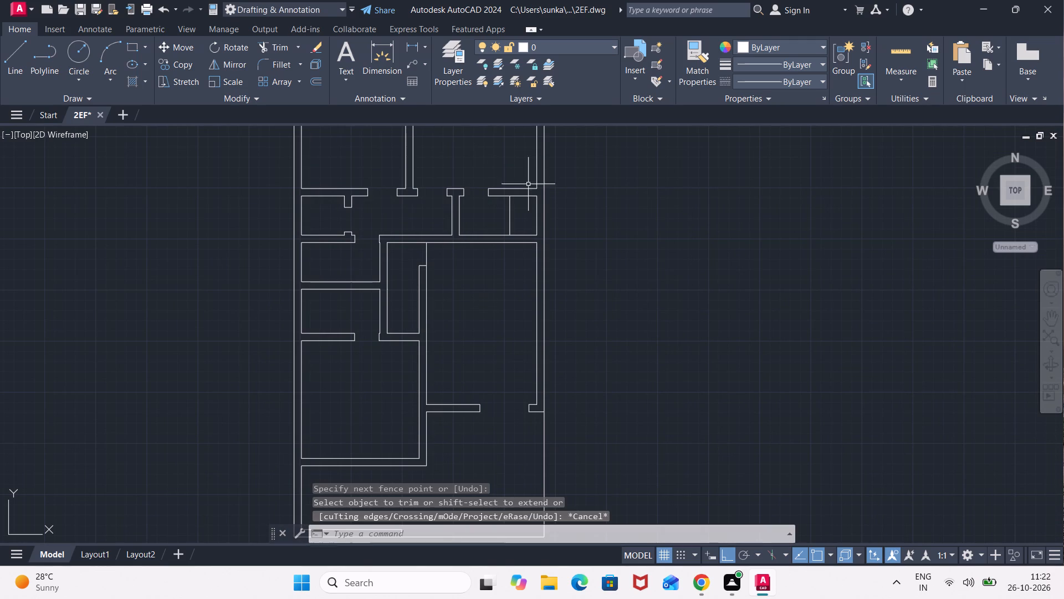
pyautogui.click(337, 72)
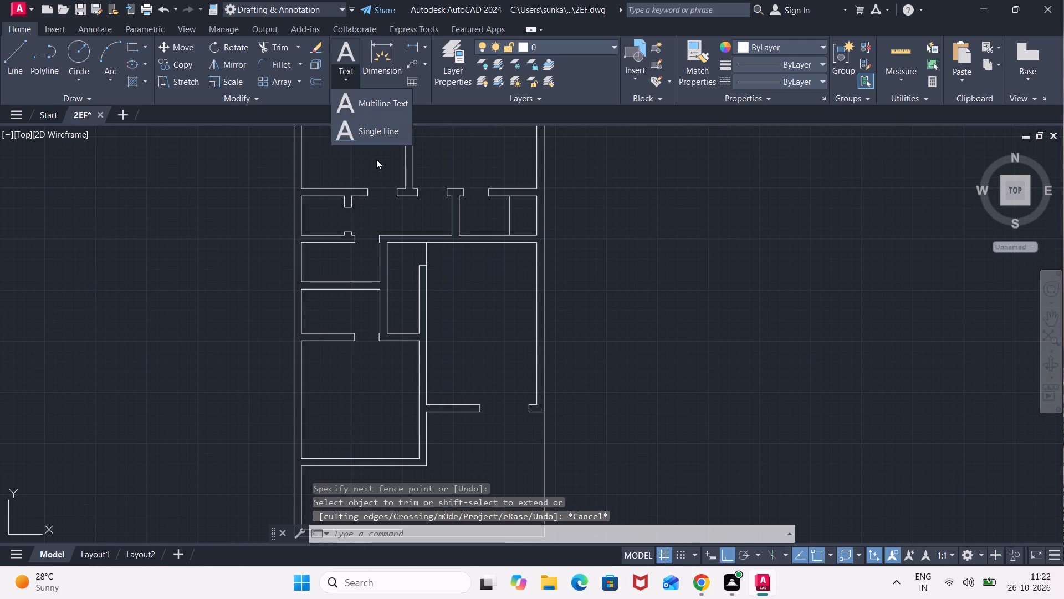
pyautogui.click(381, 135)
pyautogui.moveTo(446, 155); pyautogui.dragTo(450, 247, button='middle')
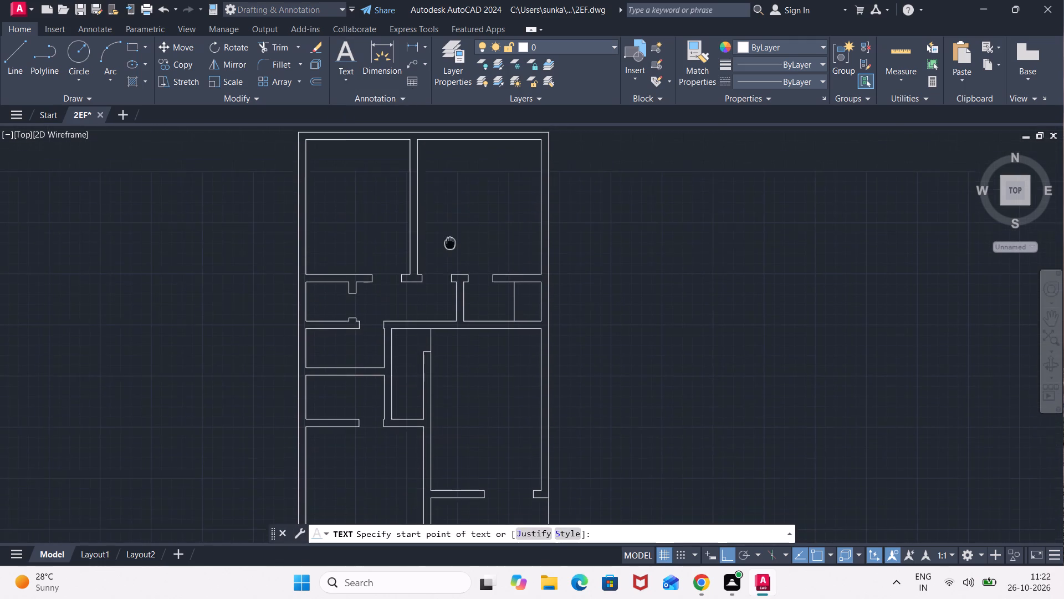
pyautogui.moveTo(450, 247); pyautogui.dragTo(499, 271, button='middle')
pyautogui.click(495, 254)
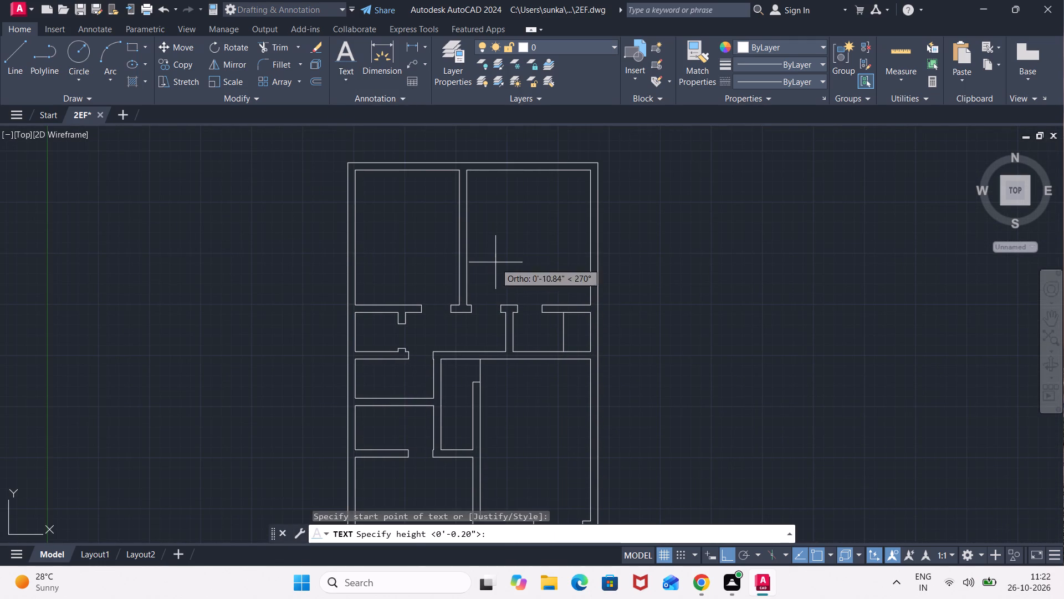
pyautogui.write('6"')
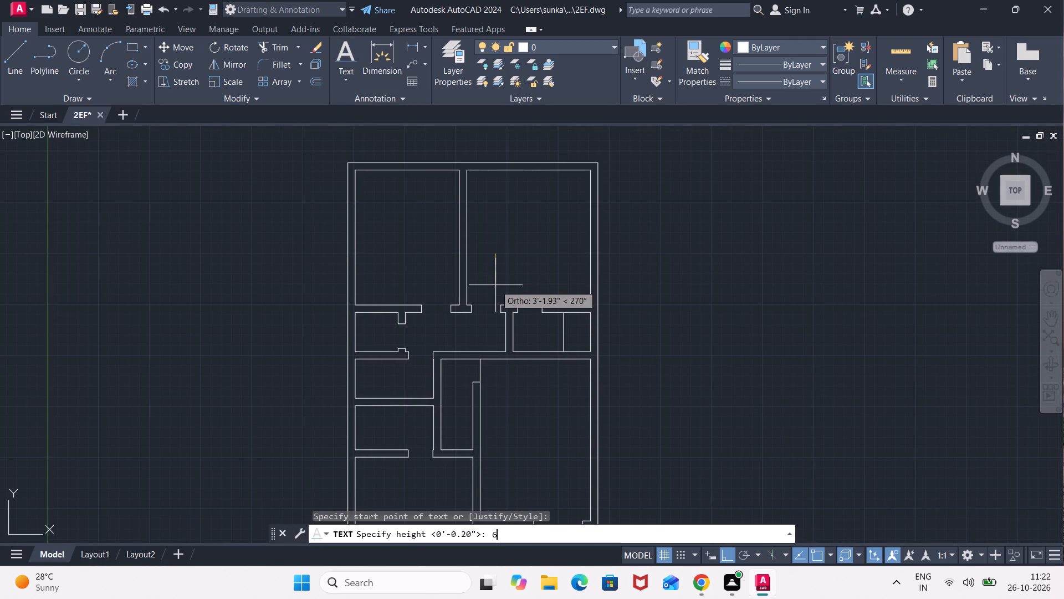
pyautogui.press('Return')
pyautogui.press('0')
pyautogui.press('Return')
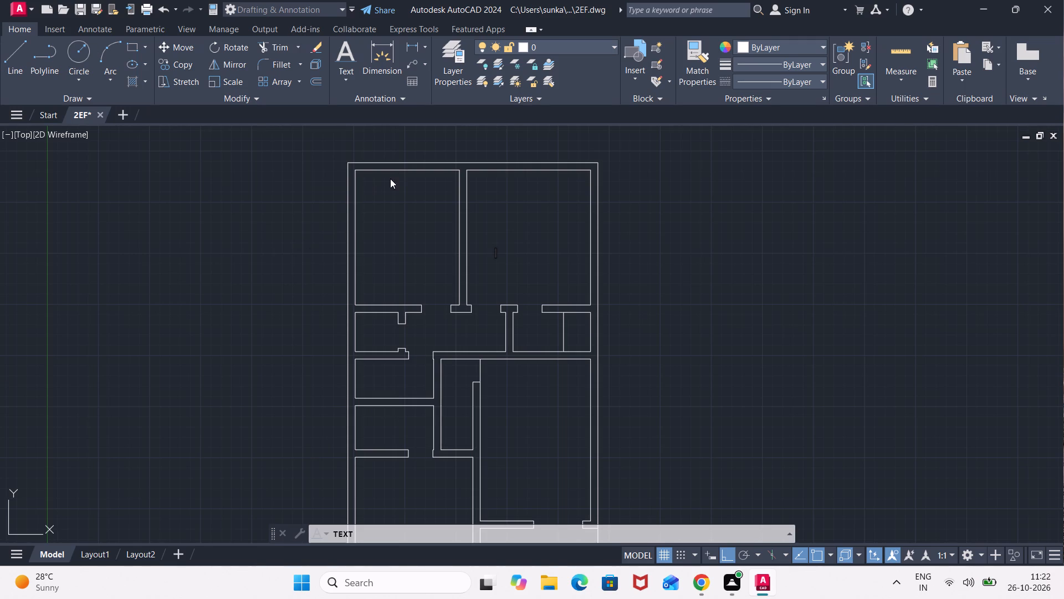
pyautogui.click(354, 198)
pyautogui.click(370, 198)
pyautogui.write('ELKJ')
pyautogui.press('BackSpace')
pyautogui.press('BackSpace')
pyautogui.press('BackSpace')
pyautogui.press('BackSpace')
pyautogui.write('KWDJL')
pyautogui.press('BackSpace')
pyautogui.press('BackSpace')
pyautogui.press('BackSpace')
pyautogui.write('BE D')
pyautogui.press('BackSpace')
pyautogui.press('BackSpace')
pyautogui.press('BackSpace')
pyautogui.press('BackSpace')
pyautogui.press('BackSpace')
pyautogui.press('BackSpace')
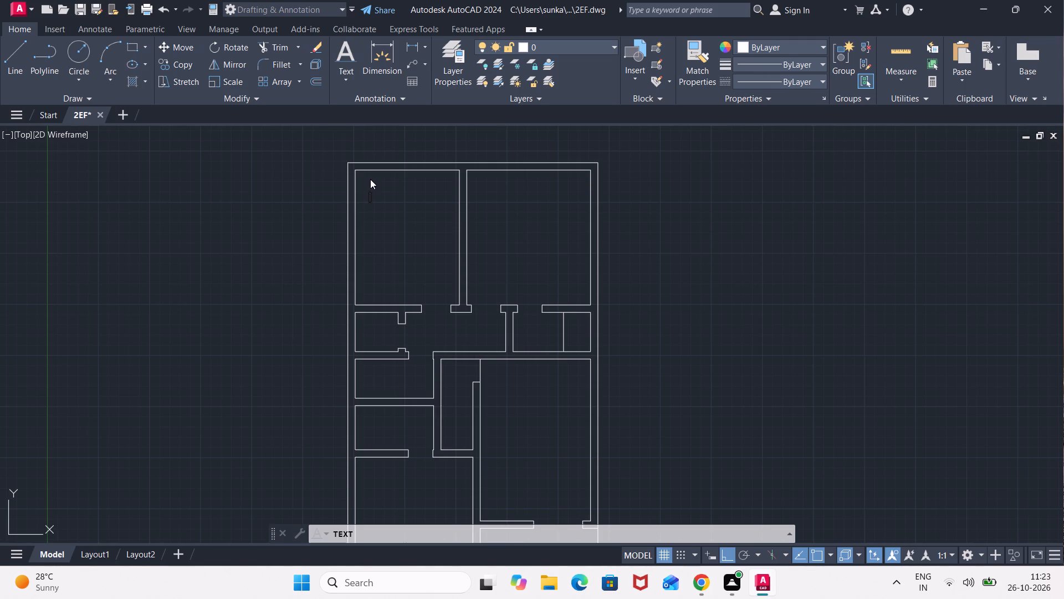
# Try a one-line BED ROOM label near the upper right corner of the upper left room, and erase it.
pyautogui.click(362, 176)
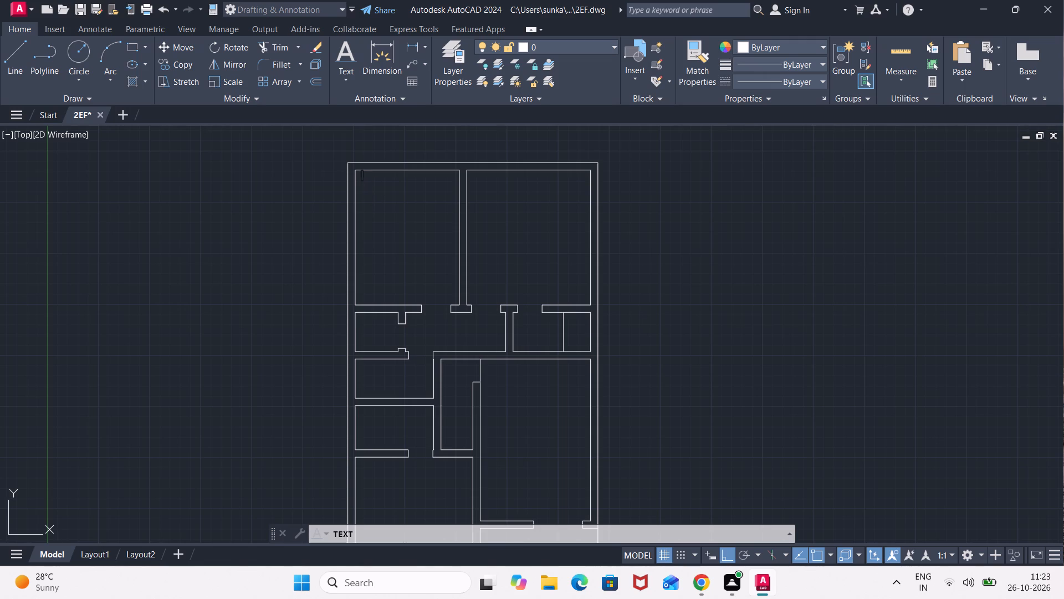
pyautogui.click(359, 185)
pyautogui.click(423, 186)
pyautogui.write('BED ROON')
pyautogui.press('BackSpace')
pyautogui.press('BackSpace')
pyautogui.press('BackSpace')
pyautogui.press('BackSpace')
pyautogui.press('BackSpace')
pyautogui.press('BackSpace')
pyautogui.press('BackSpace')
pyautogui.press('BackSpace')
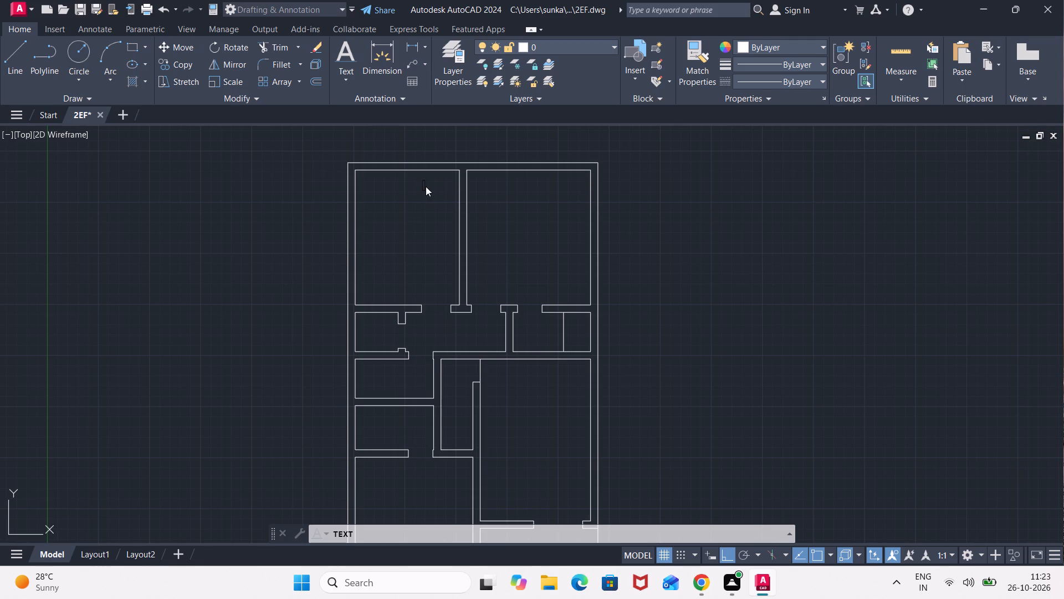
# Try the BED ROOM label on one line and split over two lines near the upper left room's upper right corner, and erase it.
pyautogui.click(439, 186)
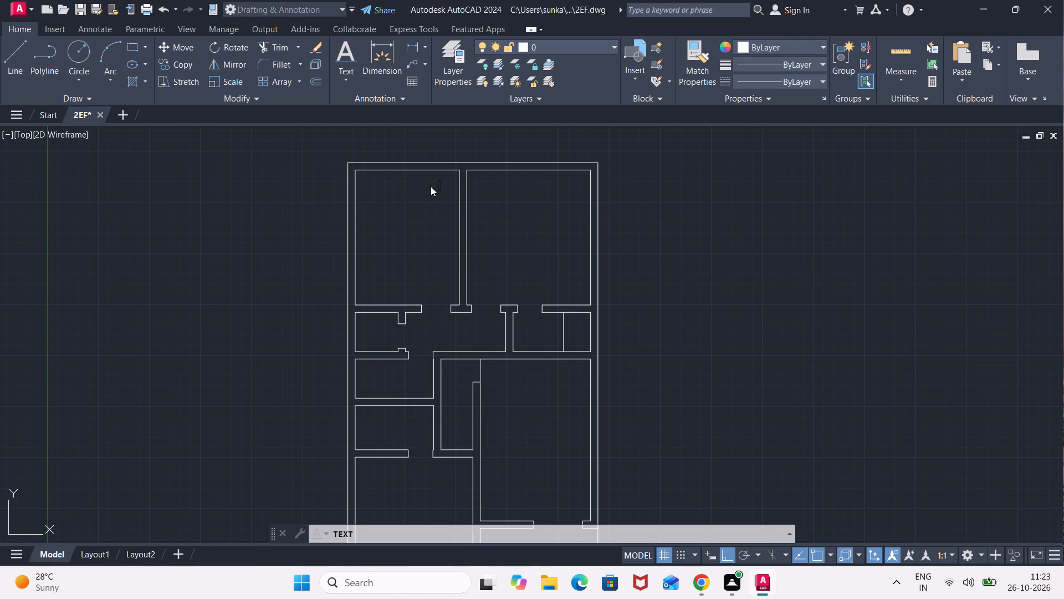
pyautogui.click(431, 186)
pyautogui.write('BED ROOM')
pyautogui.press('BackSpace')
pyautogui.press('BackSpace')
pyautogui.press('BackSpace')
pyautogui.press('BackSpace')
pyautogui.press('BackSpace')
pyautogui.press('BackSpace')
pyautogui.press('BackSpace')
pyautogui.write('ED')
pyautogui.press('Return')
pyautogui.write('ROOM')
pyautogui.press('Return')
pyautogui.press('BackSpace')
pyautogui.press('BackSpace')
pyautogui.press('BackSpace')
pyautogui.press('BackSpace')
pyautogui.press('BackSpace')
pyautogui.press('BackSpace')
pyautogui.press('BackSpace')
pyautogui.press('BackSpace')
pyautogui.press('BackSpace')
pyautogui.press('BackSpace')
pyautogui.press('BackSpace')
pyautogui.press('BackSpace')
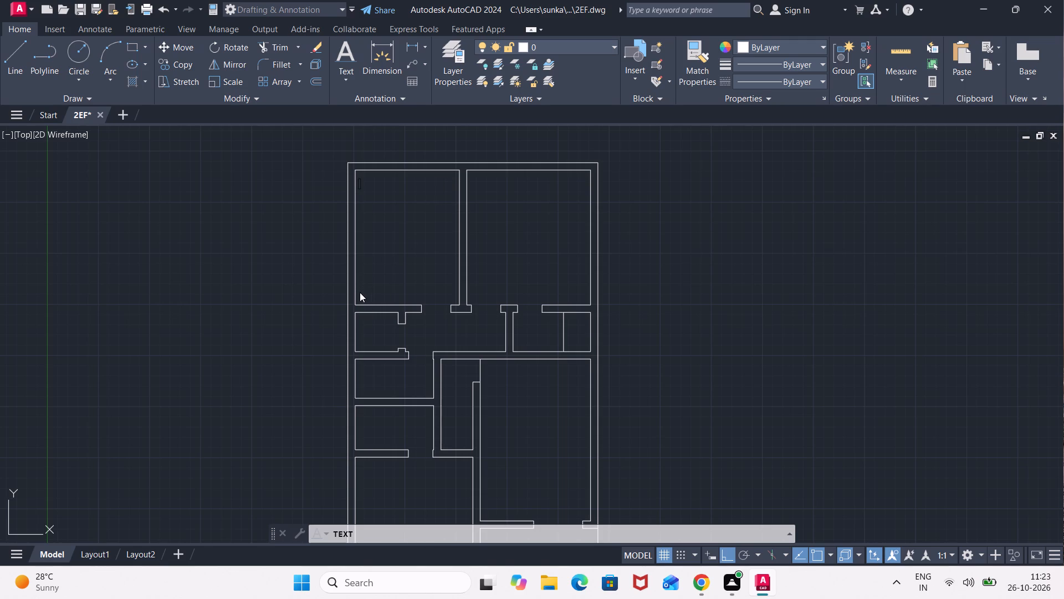
# Label the upper left room near its lower left corner with BED ROOM and 12'9"X14'6" on a second line.
pyautogui.click(360, 288)
pyautogui.write('BED ROOM')
pyautogui.press('space')
pyautogui.write("12'")
pyautogui.press('BackSpace')
pyautogui.press('BackSpace')
pyautogui.press('BackSpace')
pyautogui.press('Return')
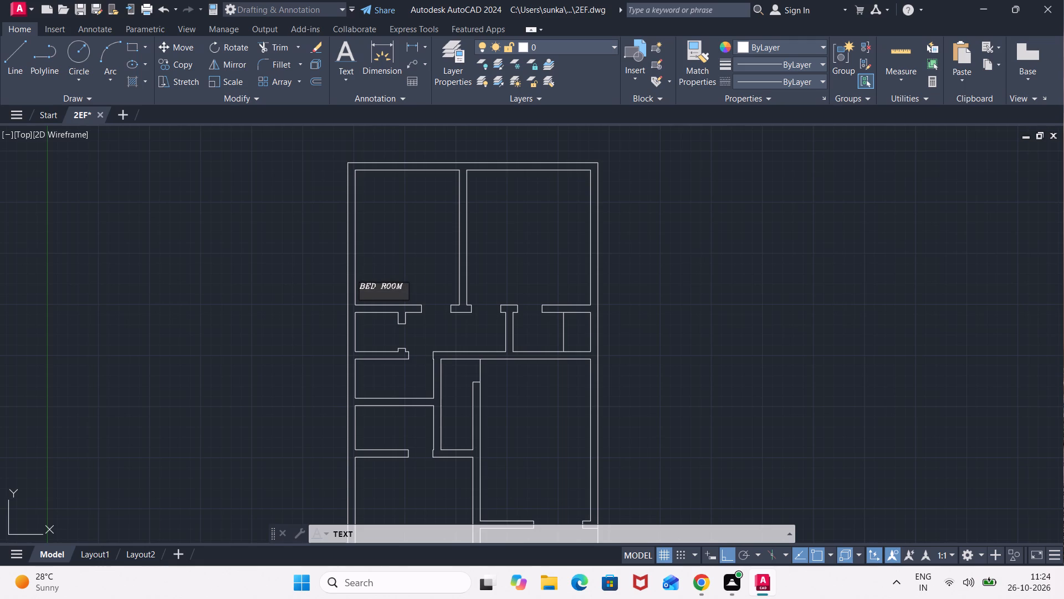
pyautogui.write('12')
pyautogui.press("'")
pyautogui.press('9')
pyautogui.hotkey('shift', '"')
pyautogui.press('x')
pyautogui.write("14'")
pyautogui.press('6')
pyautogui.hotkey('shift', '"')
# Label the upper right room near its lower right corner on three lines: MASTER, BED ROOM and 13'6"13'9".
pyautogui.click(472, 286)
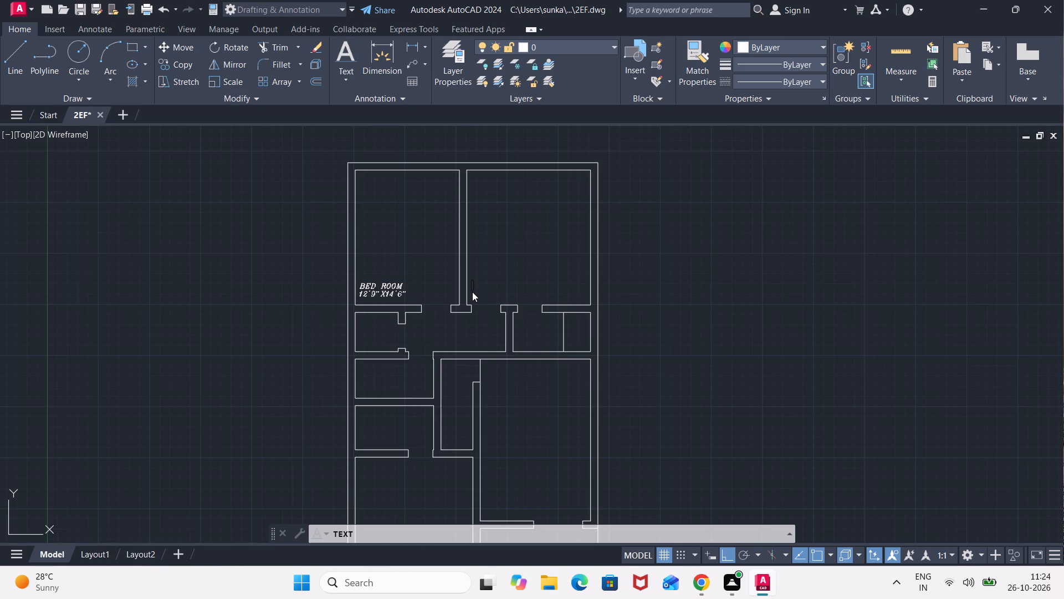
pyautogui.doubleClick(472, 292)
pyautogui.click(533, 286)
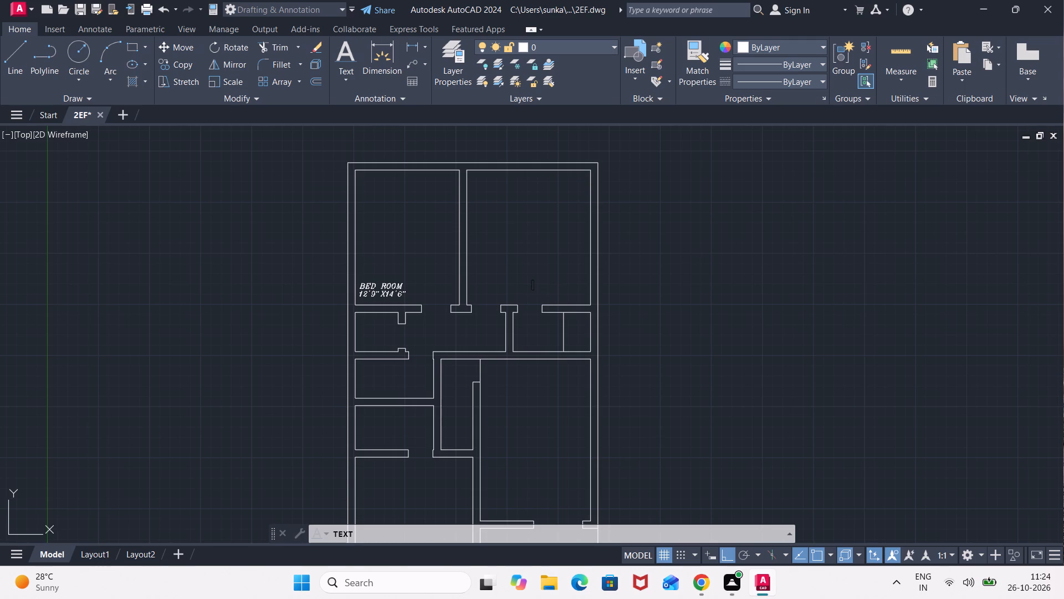
pyautogui.click(534, 281)
pyautogui.press('m')
pyautogui.press('BackSpace')
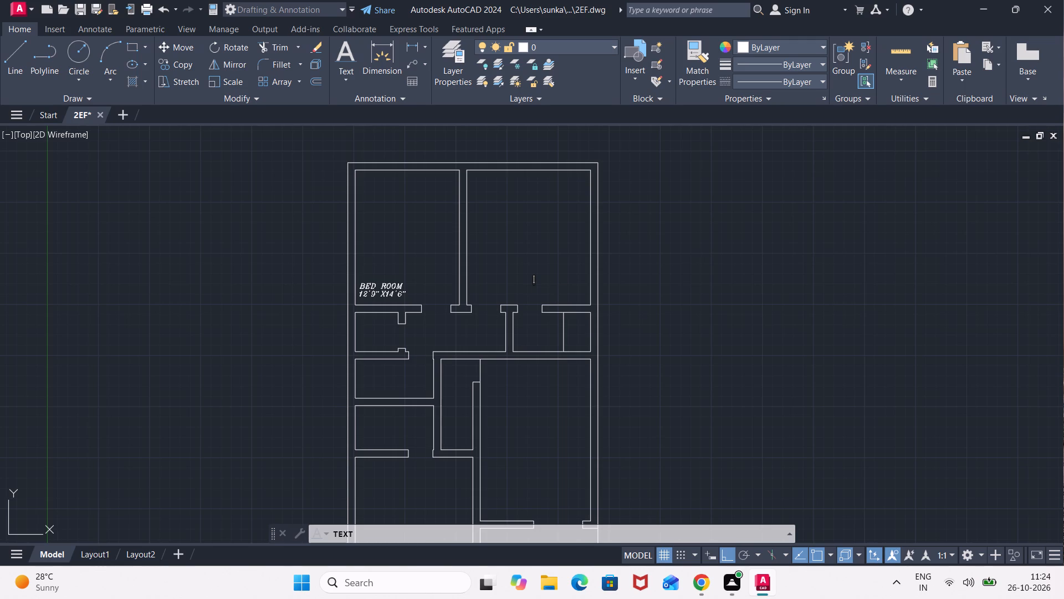
pyautogui.click(536, 271)
pyautogui.write('MASTER')
pyautogui.press('Return')
pyautogui.write('BED ROOM')
pyautogui.press('Return')
pyautogui.write("13'")
pyautogui.press('6')
pyautogui.hotkey('shift', '"')
pyautogui.write("13'9")
pyautogui.hotkey('shift', '"')
# Add a TOILET label in the small room directly below the master bedroom.
pyautogui.click(535, 319)
pyautogui.click(534, 324)
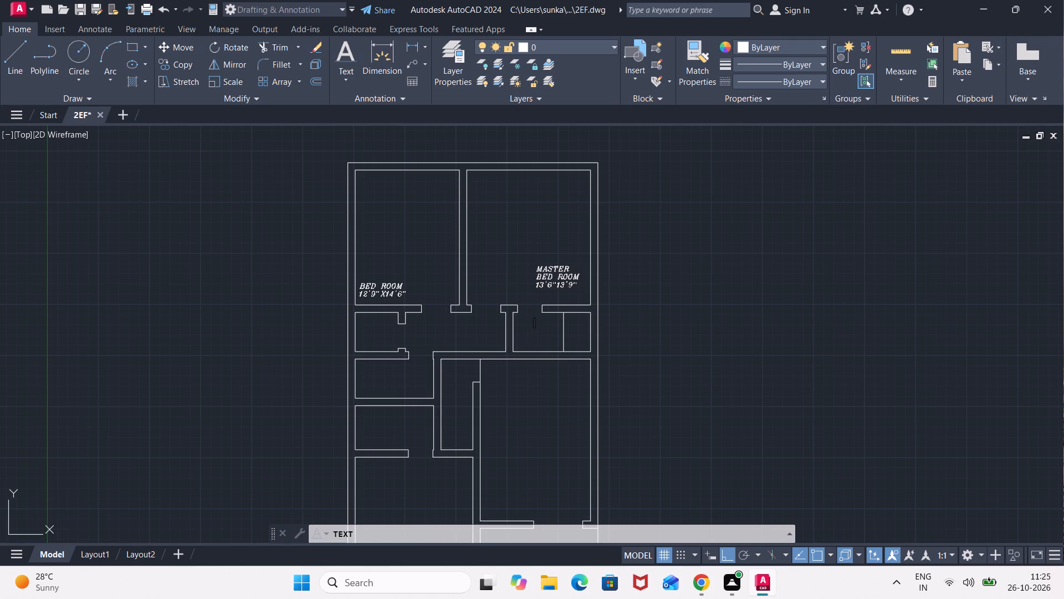
pyautogui.click(534, 323)
pyautogui.write('TOILE')
pyautogui.press('t')
pyautogui.press('Return')
pyautogui.click(579, 322)
# Label the large room below the toilet on three lines: LIVING, ROOM and 13'6"X16'6".
pyautogui.moveTo(538, 403); pyautogui.dragTo(585, 267, button='middle')
pyautogui.scroll(2, 538, 403)
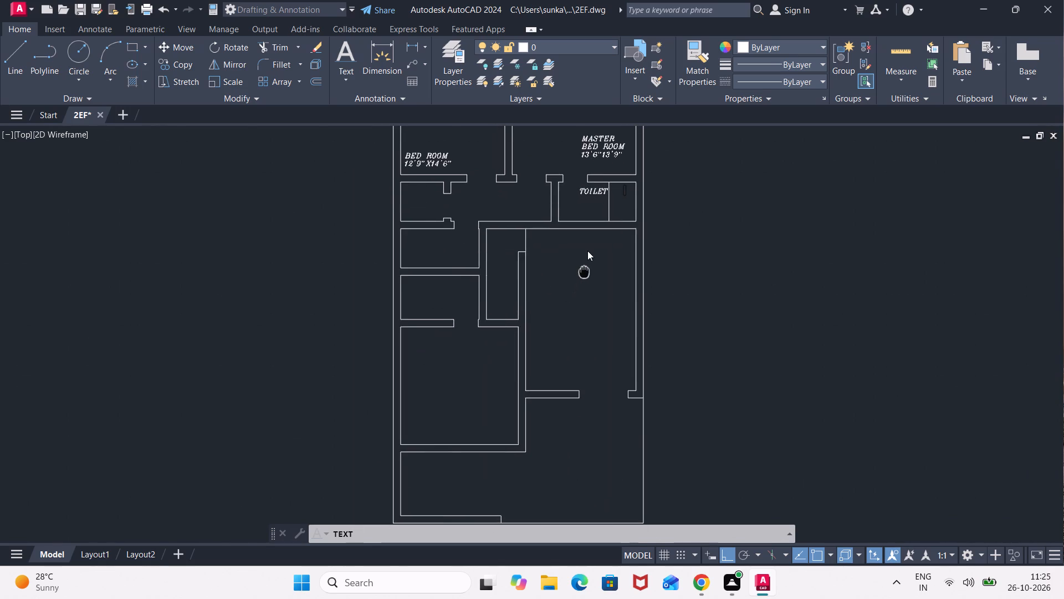
pyautogui.click(543, 272)
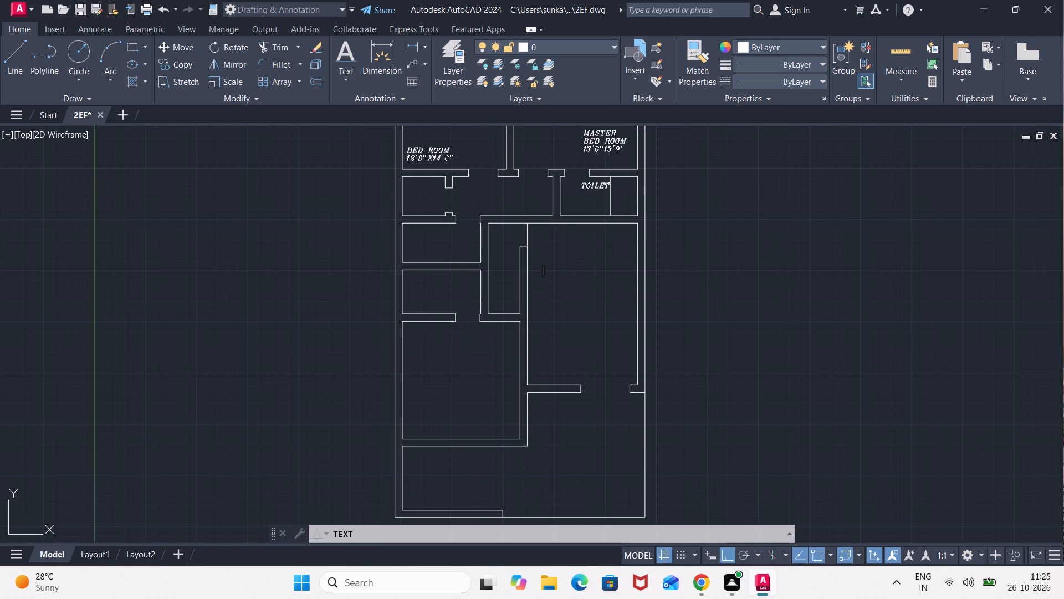
pyautogui.click(554, 303)
pyautogui.write('LIVIN')
pyautogui.write('G ROO')
pyautogui.press('m')
pyautogui.press('BackSpace')
pyautogui.press('BackSpace')
pyautogui.press('BackSpace')
pyautogui.press('BackSpace')
pyautogui.press('BackSpace')
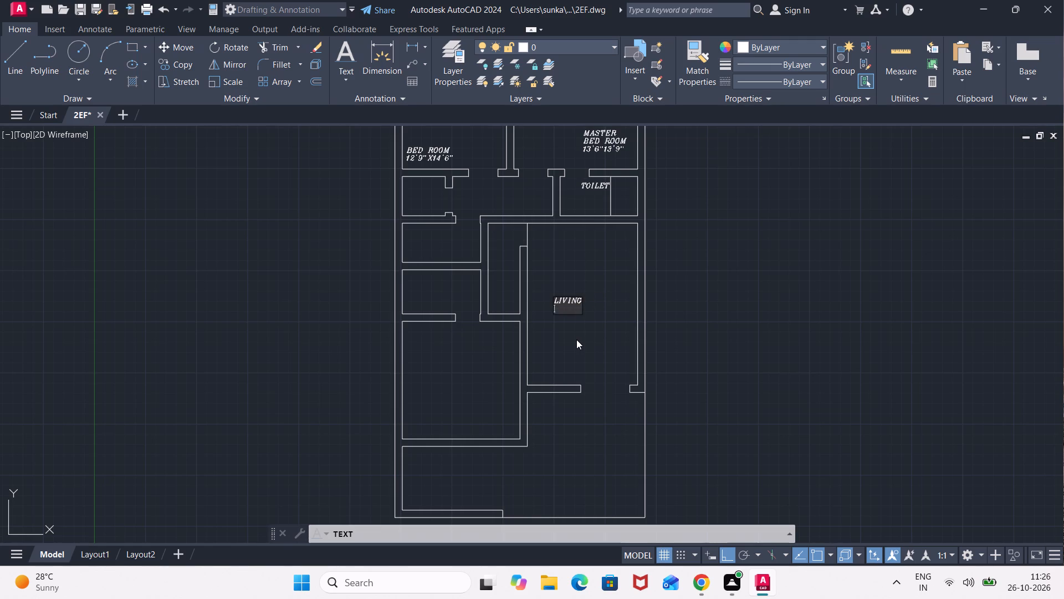
pyautogui.press('Return')
pyautogui.write('ROOM')
pyautogui.press('Return')
pyautogui.write("13'")
pyautogui.press('6')
pyautogui.hotkey('shift', '"')
pyautogui.press('x')
pyautogui.write("16'")
pyautogui.write('6"')
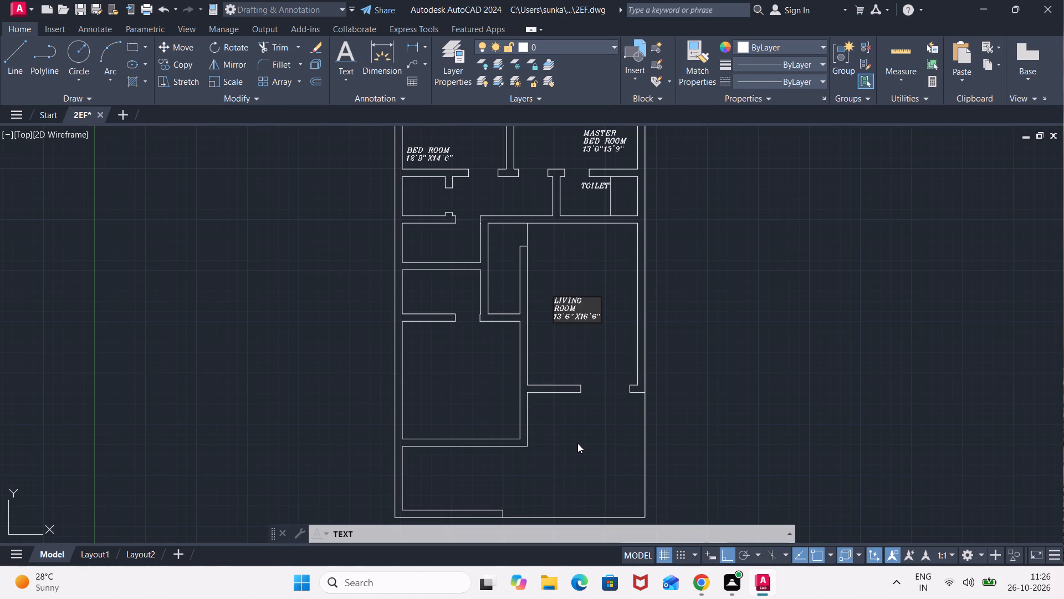
# Label the open area below the living room with PARKING AREA and 14'3"X10'9" on a second line.
pyautogui.click(534, 429)
pyautogui.write('PARKING AREA')
pyautogui.press('Return')
pyautogui.write("14'3")
pyautogui.hotkey('shift', '"')
pyautogui.write('X10')
pyautogui.press("'")
pyautogui.write('9"')
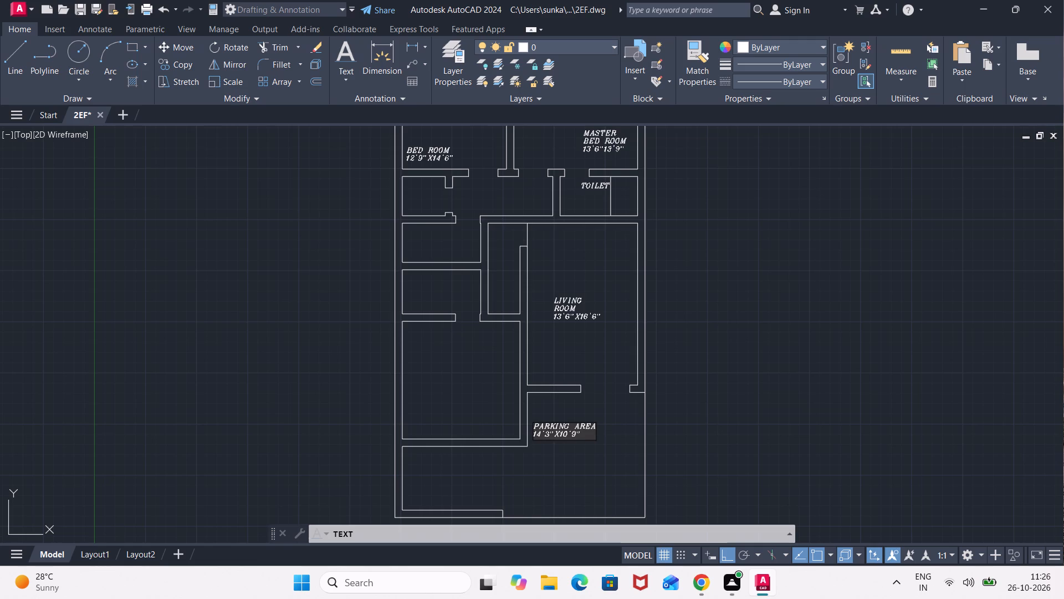
# Label the room across the wall from the living room's lower part with KITCHEN and 12'9"X12' on a second line.
pyautogui.click(462, 375)
pyautogui.write('KITCHEN')
pyautogui.press('Return')
pyautogui.write('12')
pyautogui.press("'")
pyautogui.press('9')
pyautogui.hotkey('shift', '"')
pyautogui.press('x')
pyautogui.write('12')
pyautogui.press("'")
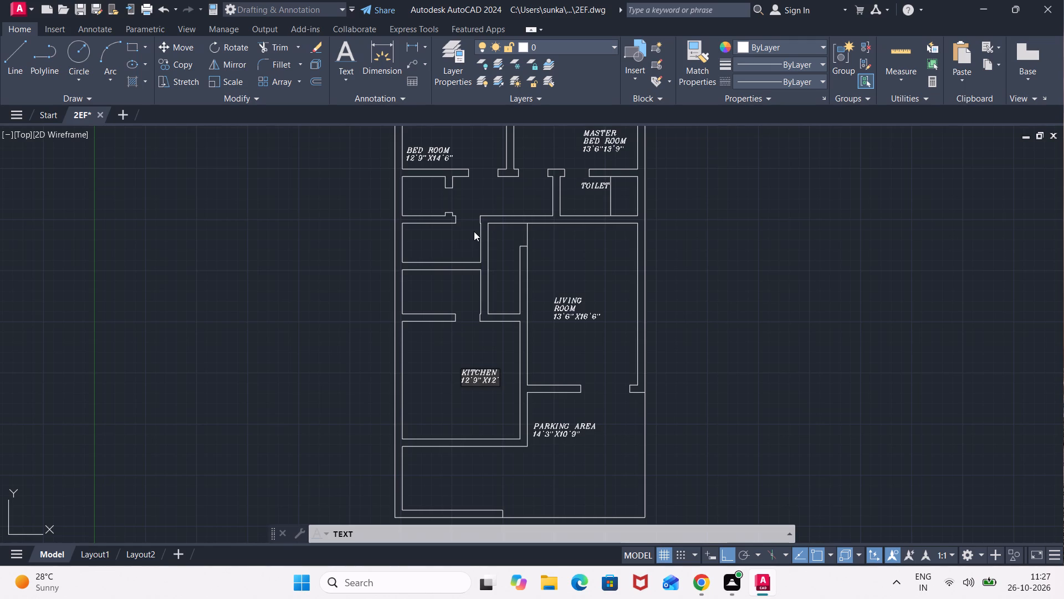
pyautogui.click(474, 231)
pyautogui.click(427, 281)
pyautogui.click(707, 265)
pyautogui.press('Escape')
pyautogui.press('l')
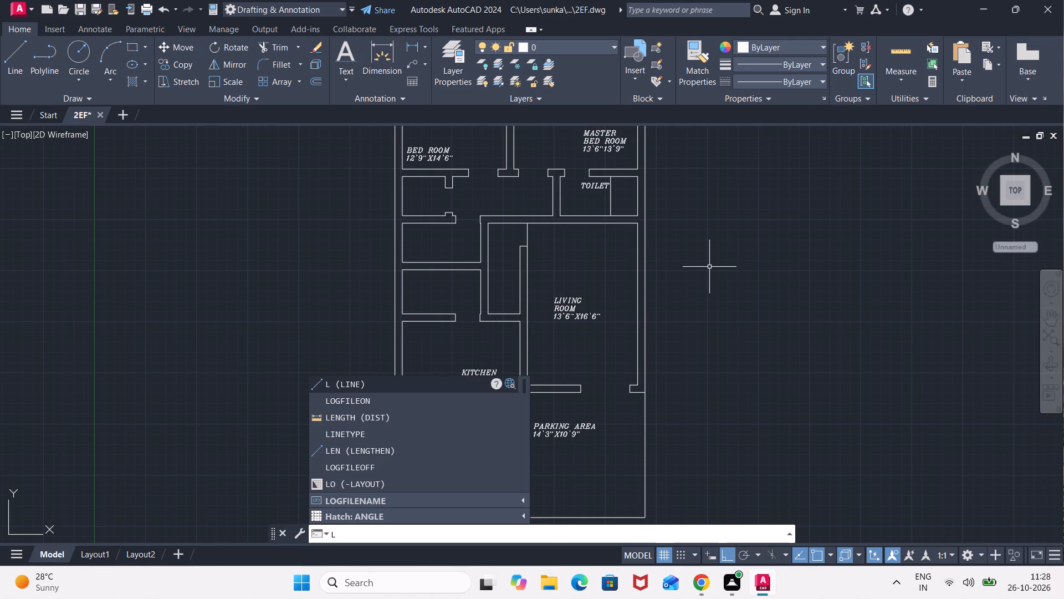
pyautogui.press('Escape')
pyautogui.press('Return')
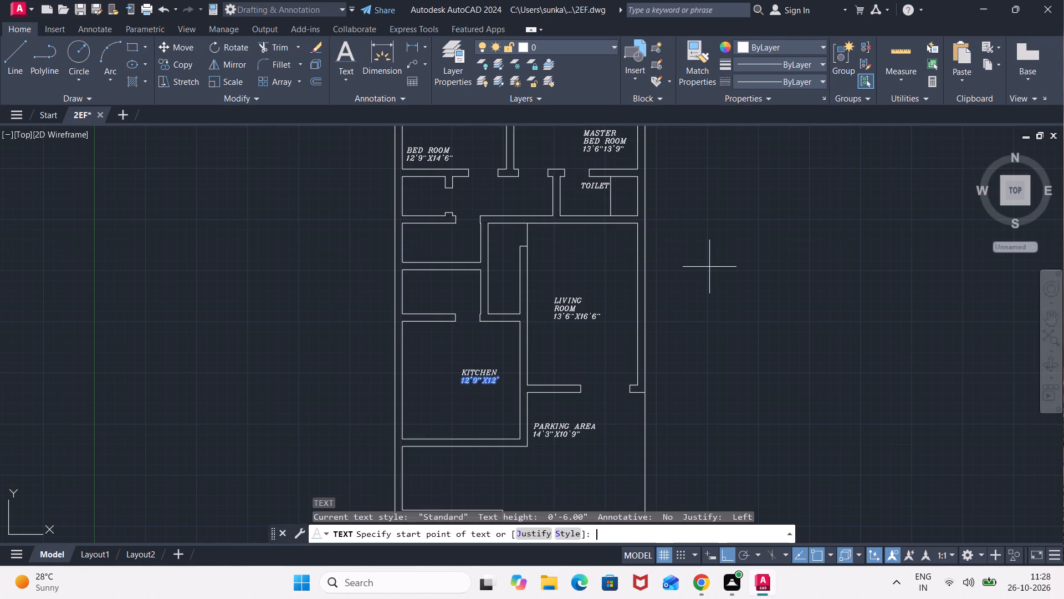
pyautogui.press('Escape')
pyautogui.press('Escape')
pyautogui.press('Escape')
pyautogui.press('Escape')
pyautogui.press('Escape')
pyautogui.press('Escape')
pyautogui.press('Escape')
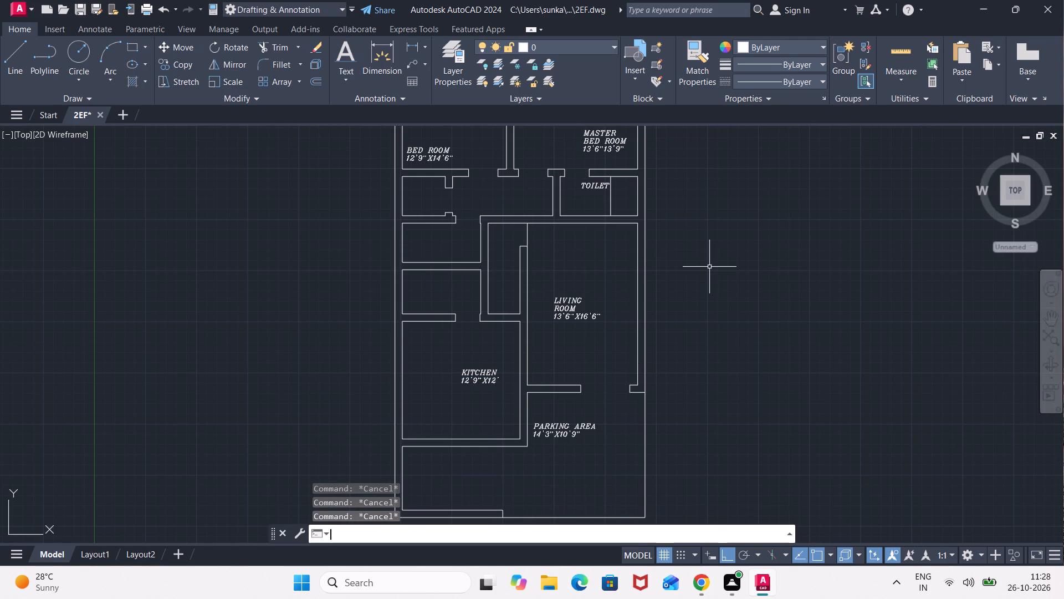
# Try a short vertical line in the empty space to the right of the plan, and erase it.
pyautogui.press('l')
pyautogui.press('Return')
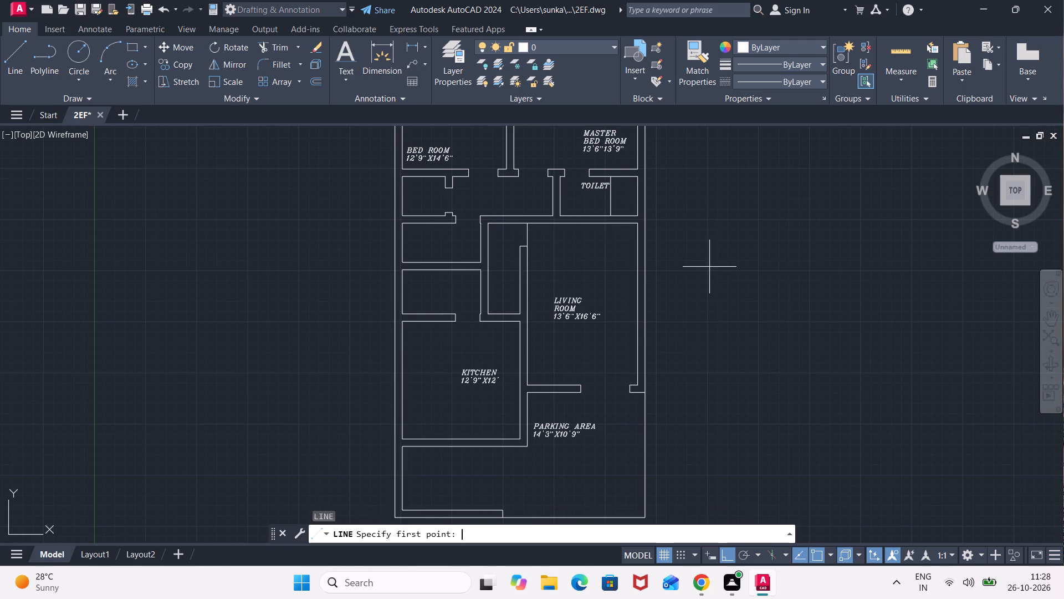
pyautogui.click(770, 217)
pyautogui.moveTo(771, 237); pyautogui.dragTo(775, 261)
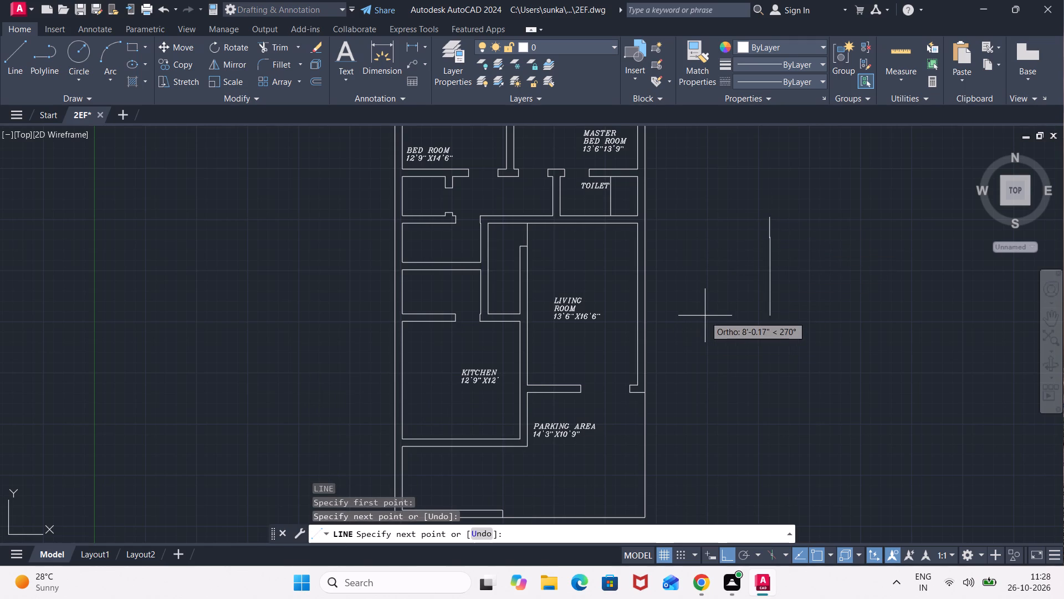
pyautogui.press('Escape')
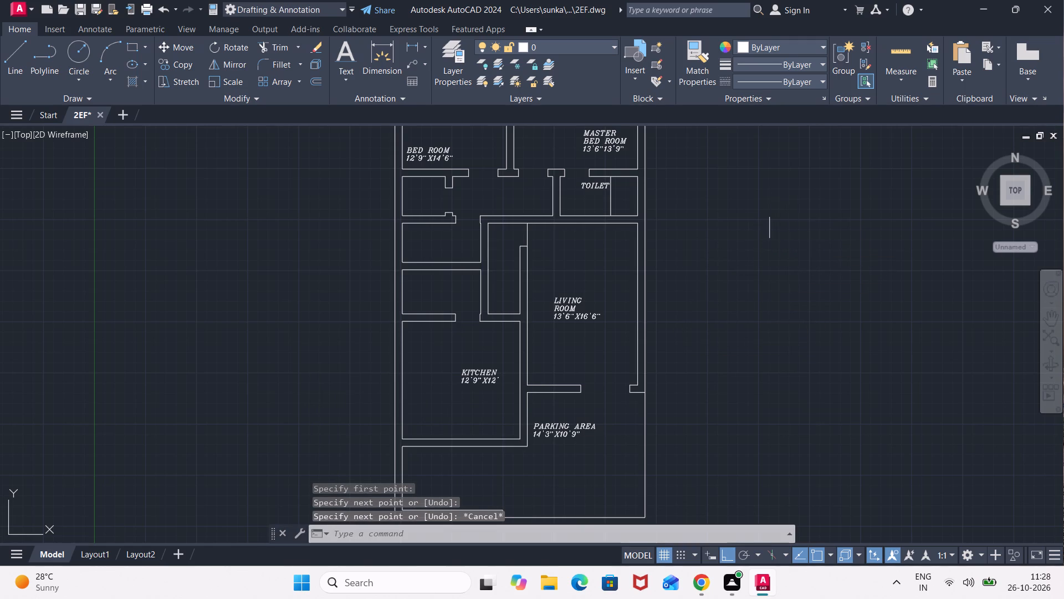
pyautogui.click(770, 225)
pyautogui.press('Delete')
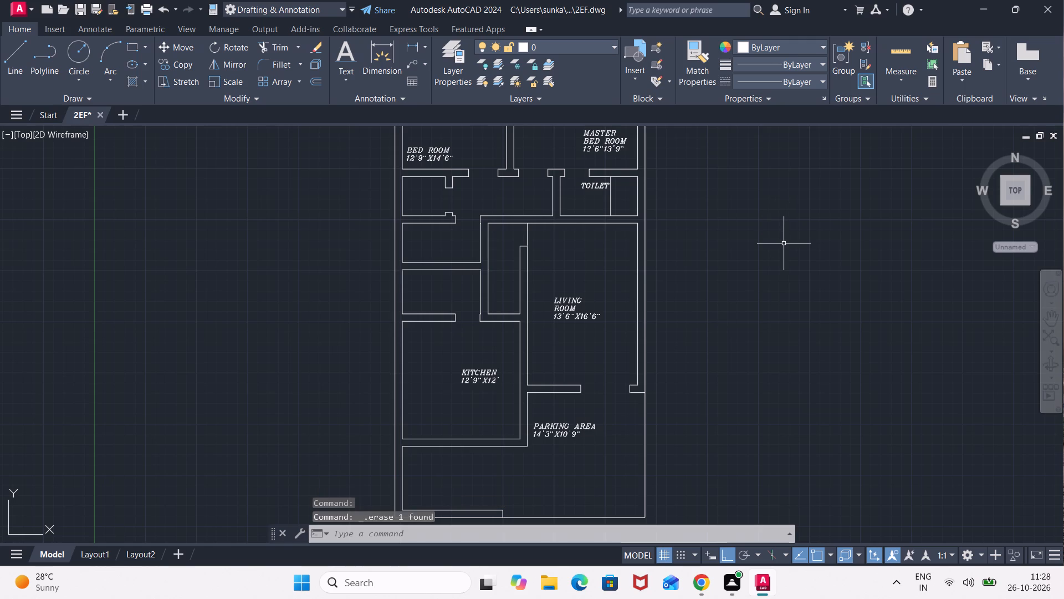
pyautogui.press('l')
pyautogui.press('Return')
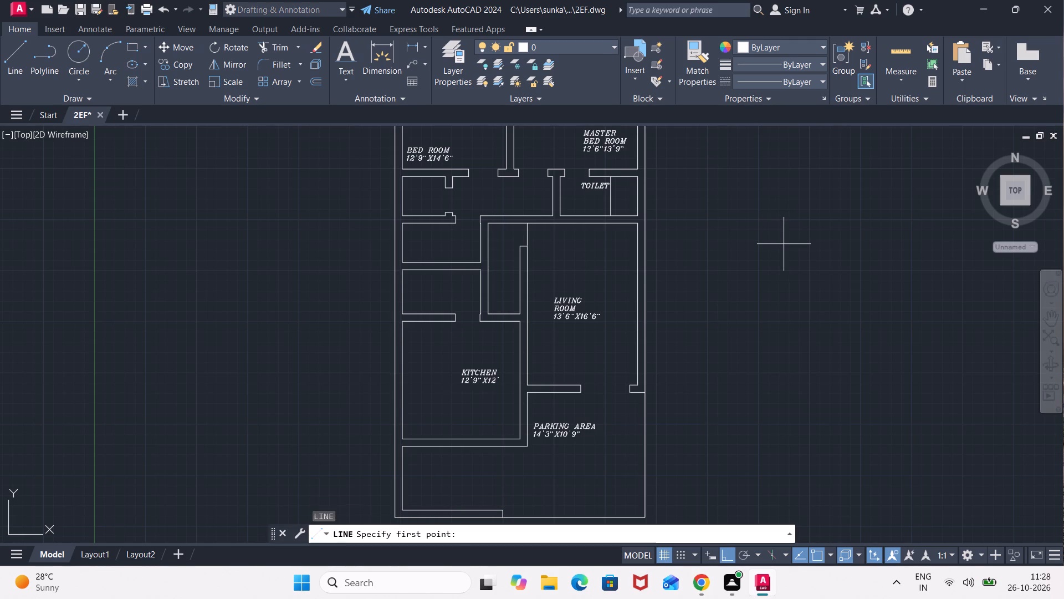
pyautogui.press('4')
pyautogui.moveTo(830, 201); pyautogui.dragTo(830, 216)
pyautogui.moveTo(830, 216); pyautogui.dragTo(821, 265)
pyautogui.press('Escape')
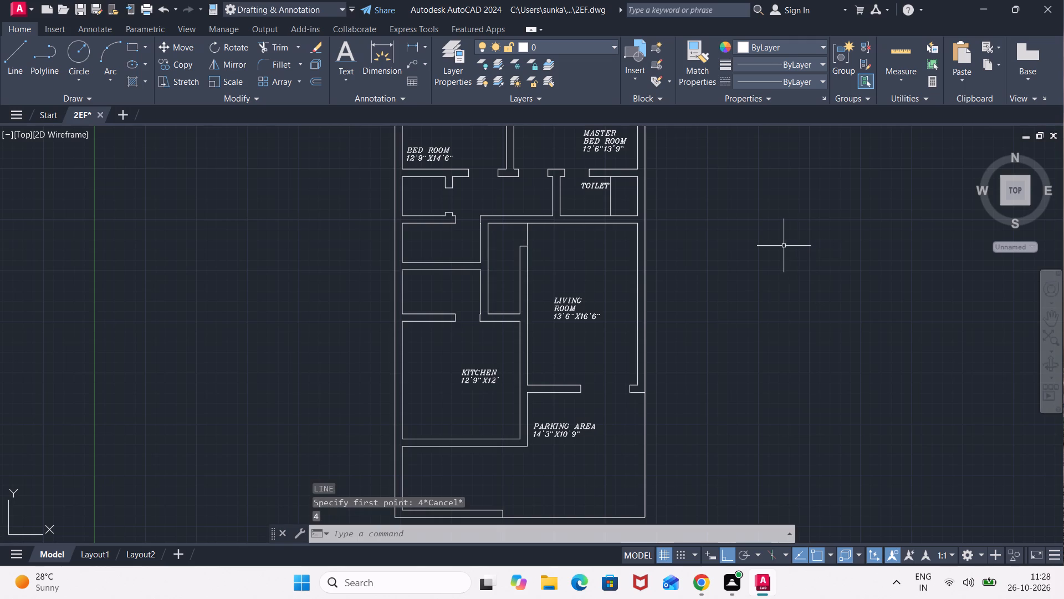
# Draw an upright rectangle 9" wide and 4' tall with lines in the empty space east of the plan.
pyautogui.press('l')
pyautogui.press('Return')
pyautogui.moveTo(731, 172); pyautogui.dragTo(744, 286)
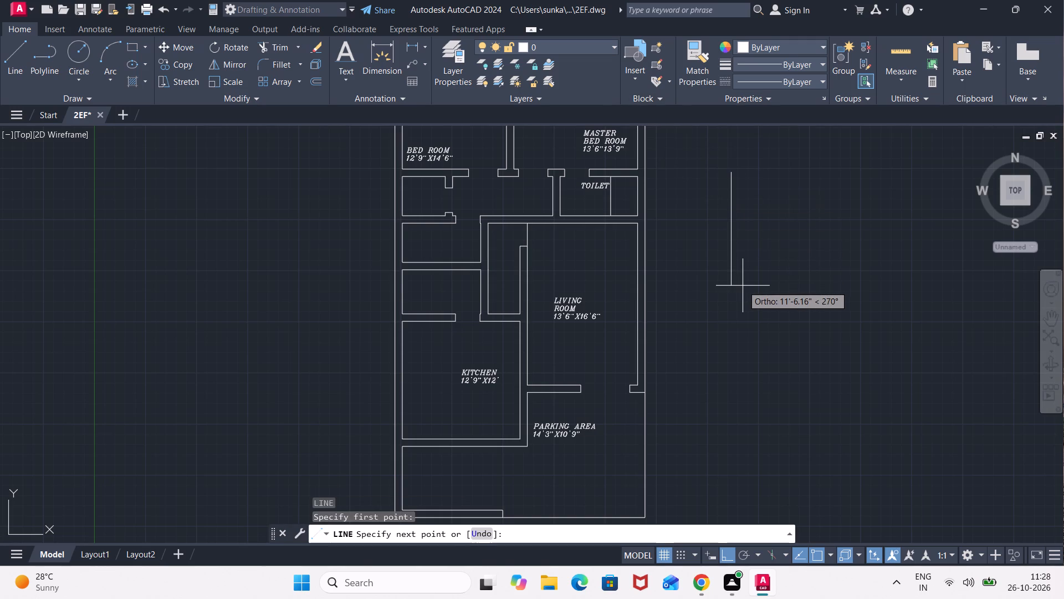
pyautogui.press('4')
pyautogui.press("'")
pyautogui.press('Return')
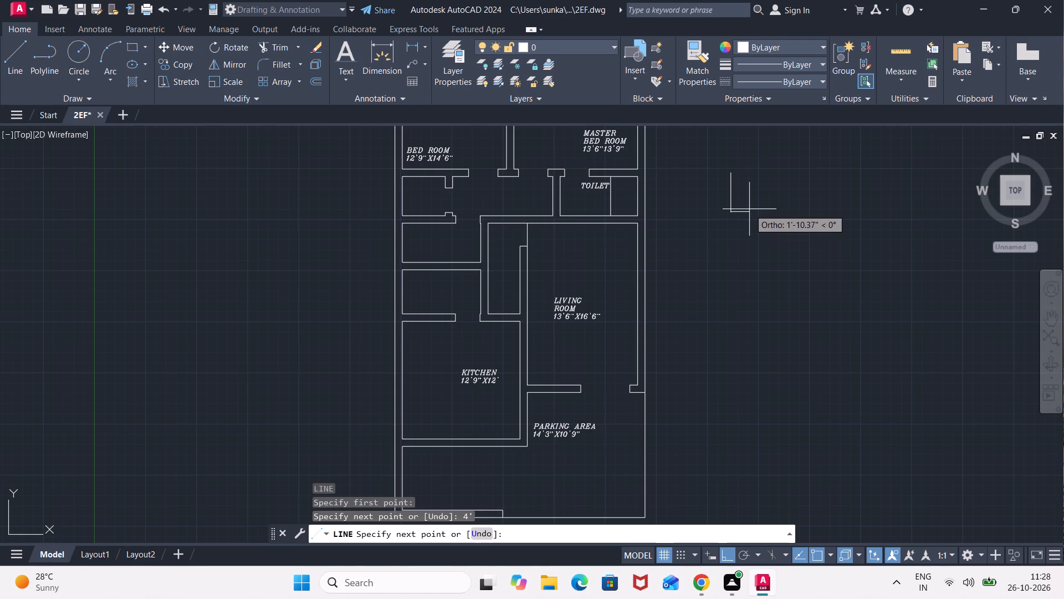
pyautogui.press('9')
pyautogui.hotkey('shift', '"')
pyautogui.press('Return')
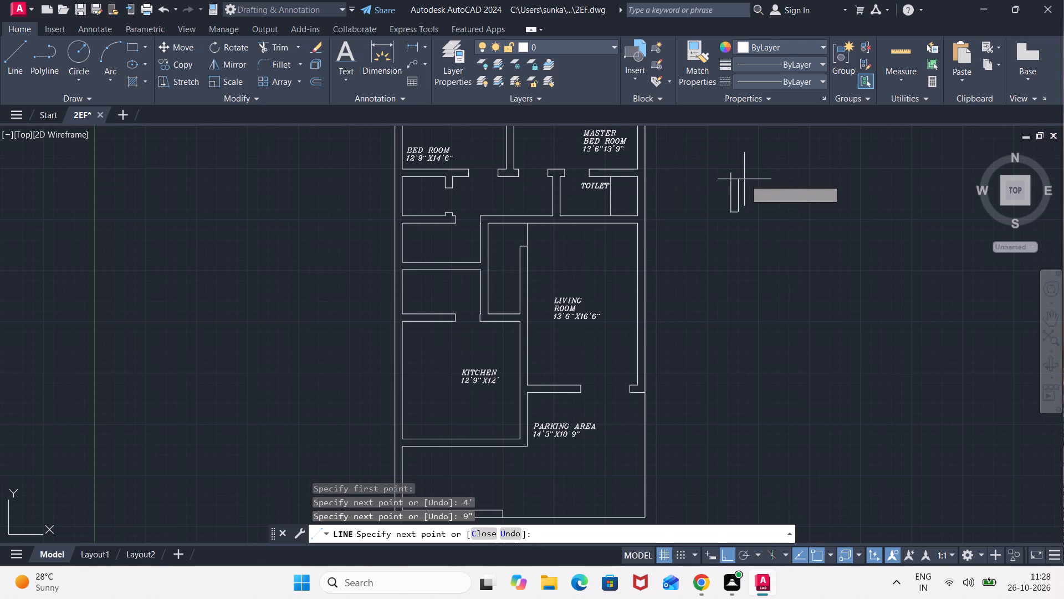
pyautogui.press('4')
pyautogui.press("'")
pyautogui.press('Return')
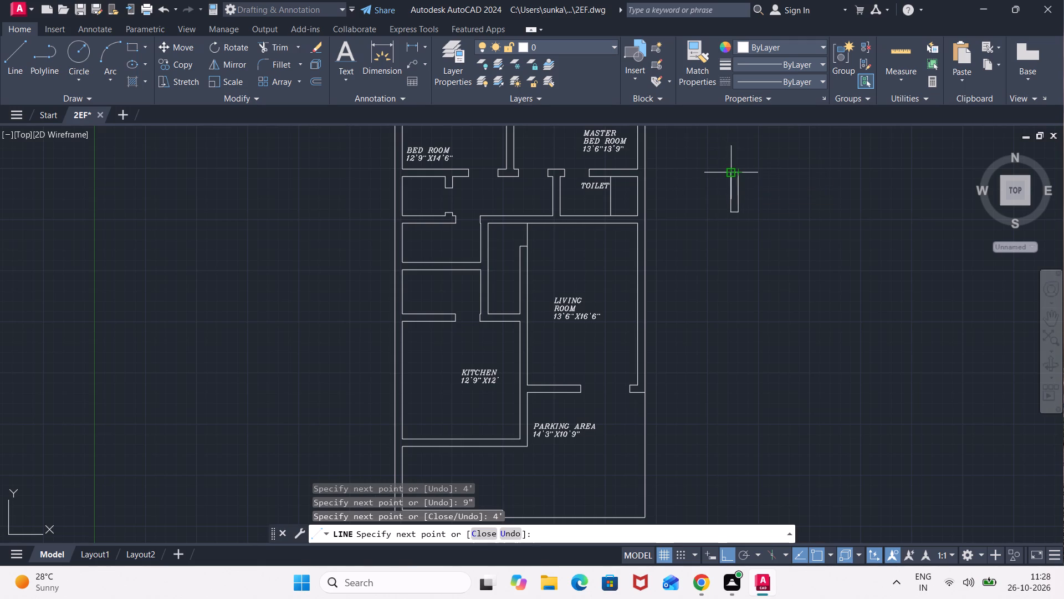
pyautogui.click(730, 170)
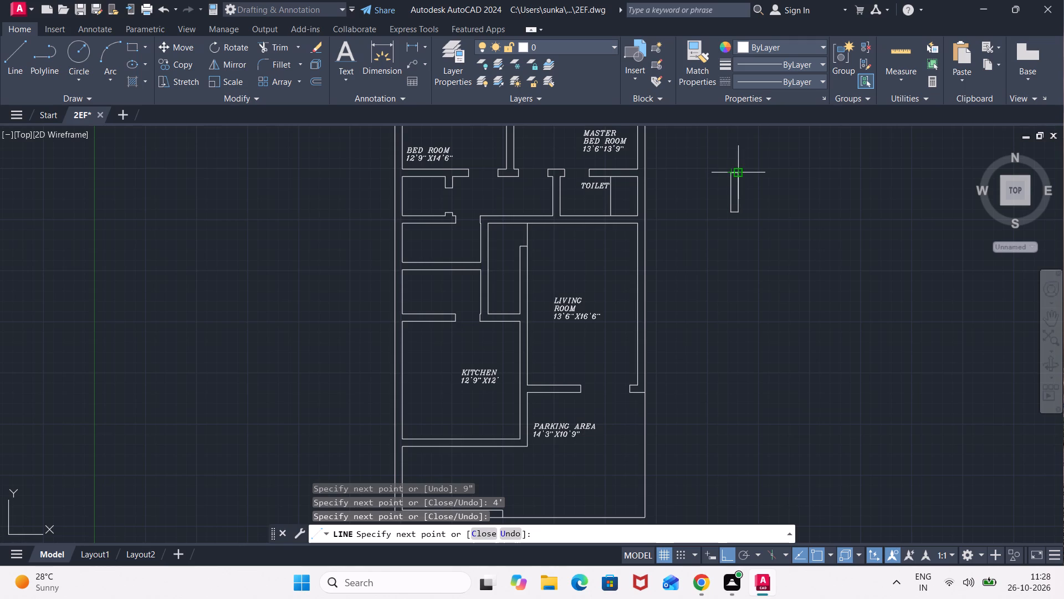
# Draw a vertical centre line through the rectangle between the midpoints of its two short edges.
pyautogui.click(733, 175)
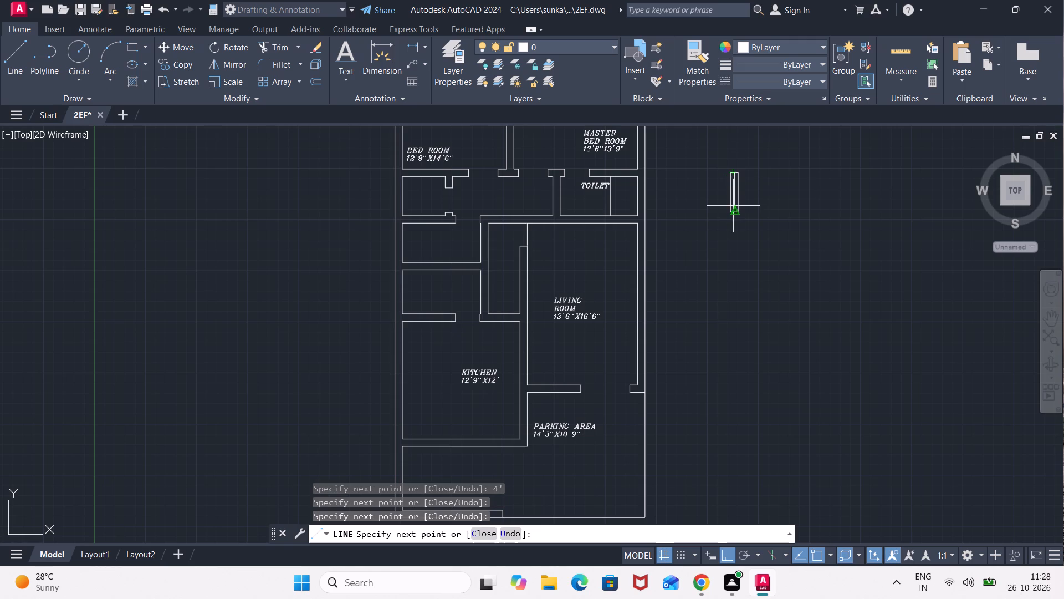
pyautogui.click(733, 213)
pyautogui.scroll(2, 733, 213)
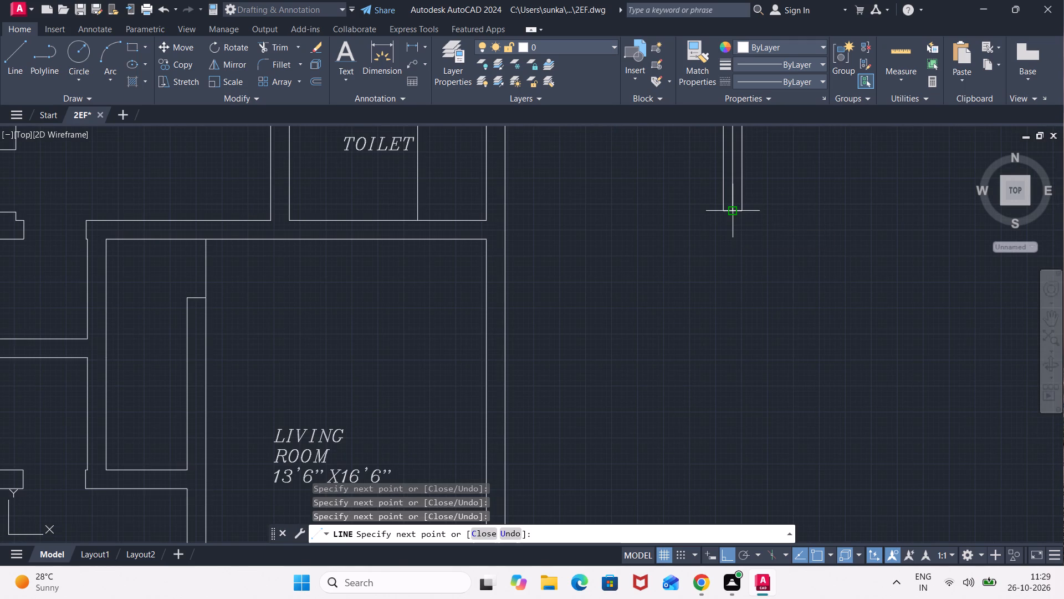
pyautogui.press('Escape')
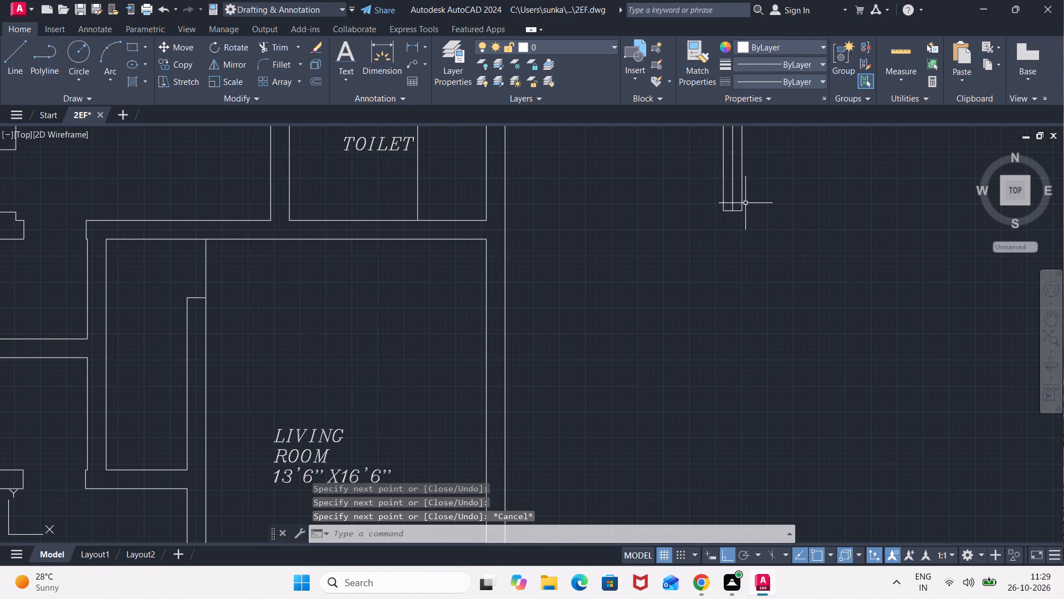
# Offset the rectangle's vertical centre line by 1.75" to both sides.
pyautogui.scroll(-1, 745, 202)
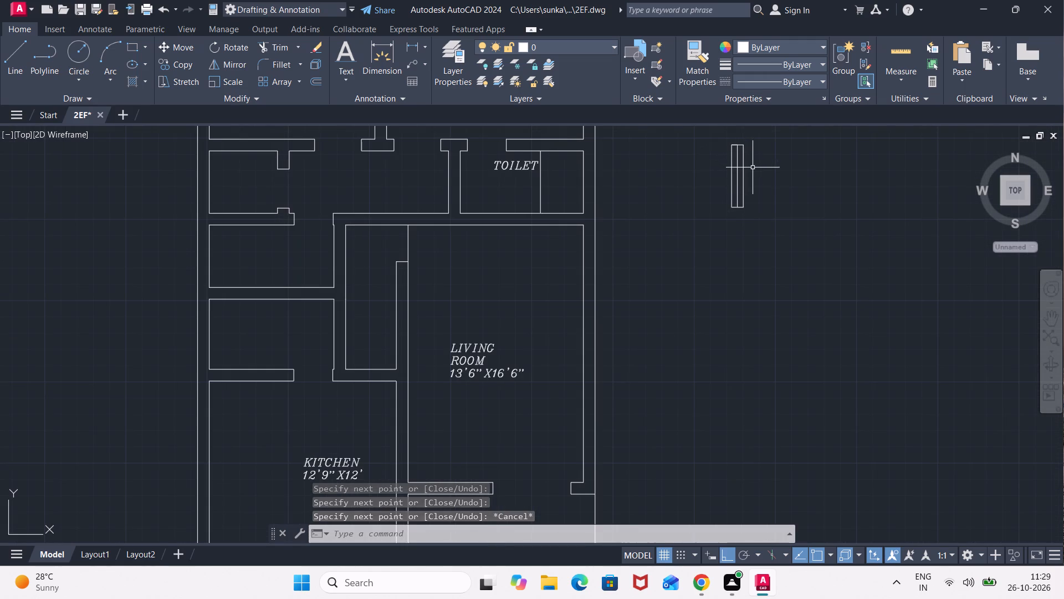
pyautogui.moveTo(753, 167); pyautogui.dragTo(765, 245, button='middle')
pyautogui.scroll(1, 752, 238)
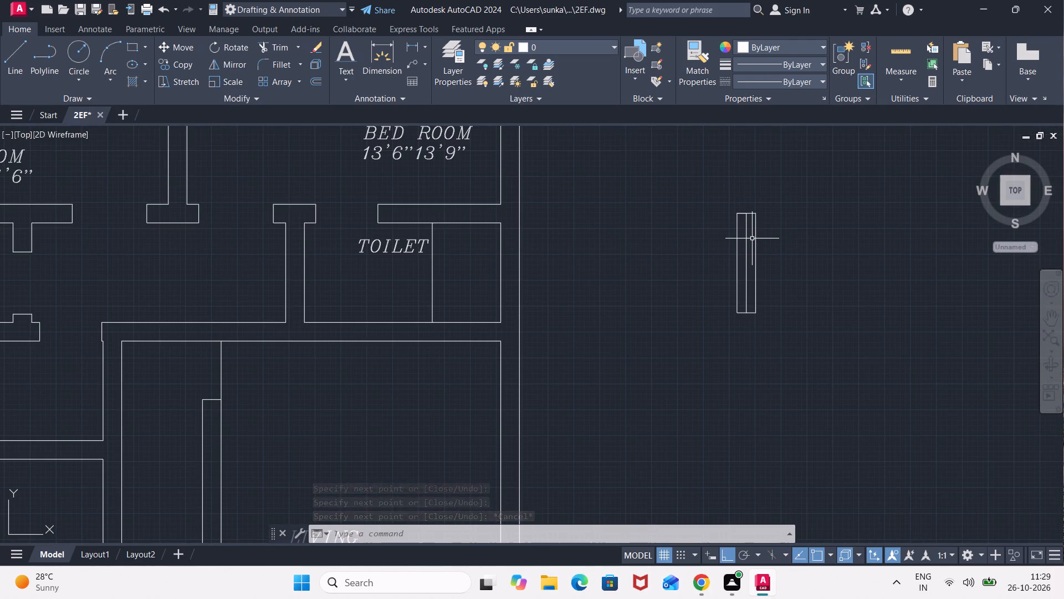
pyautogui.scroll(1, 752, 238)
pyautogui.write('OF')
pyautogui.press('Return')
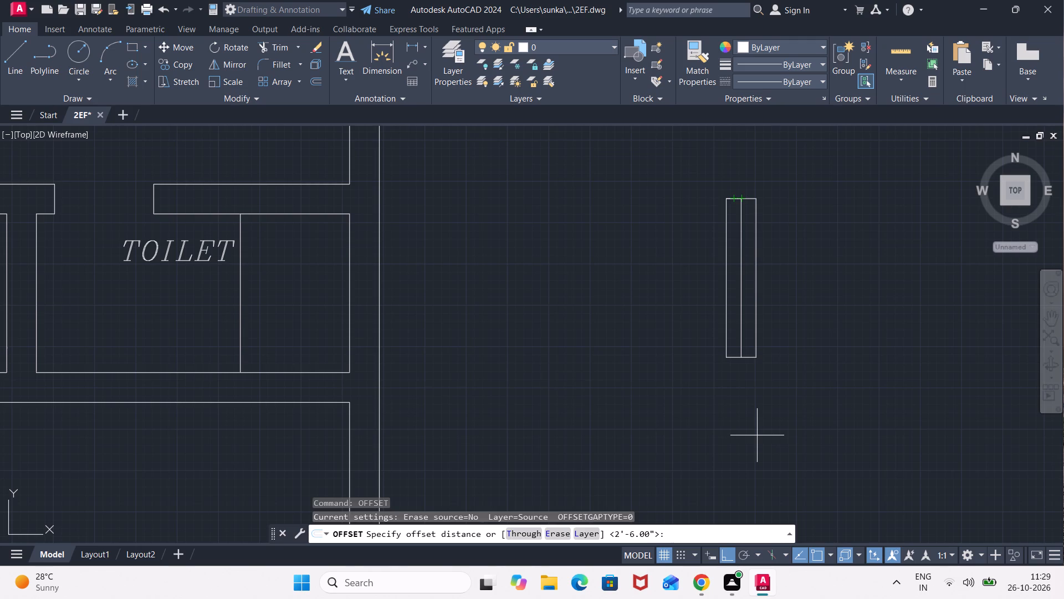
pyautogui.press('1')
pyautogui.press('.')
pyautogui.press('7')
pyautogui.press('5')
pyautogui.hotkey('shift', '"')
pyautogui.press('Return')
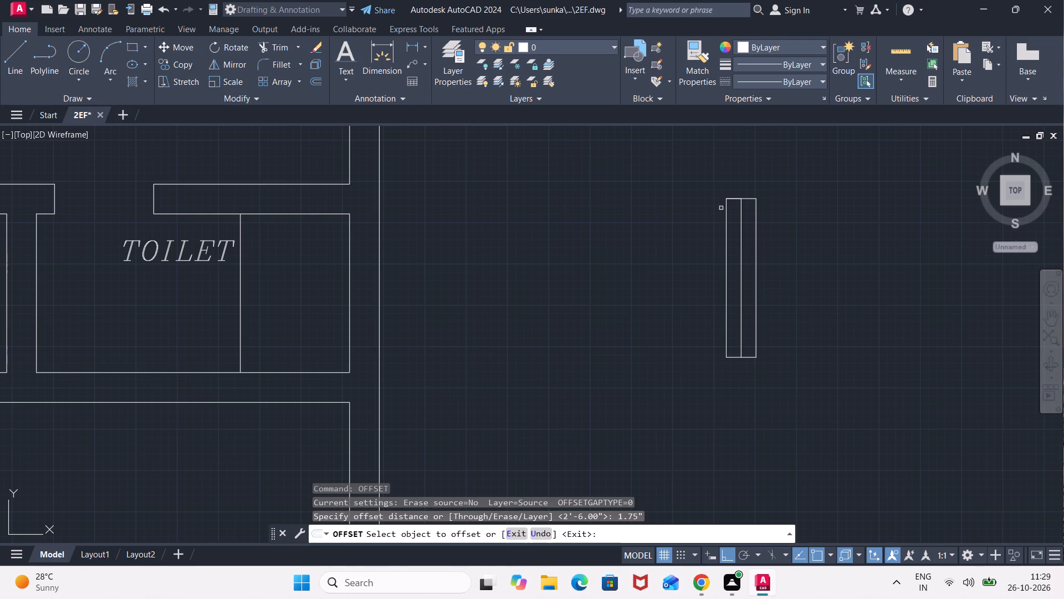
pyautogui.click(741, 209)
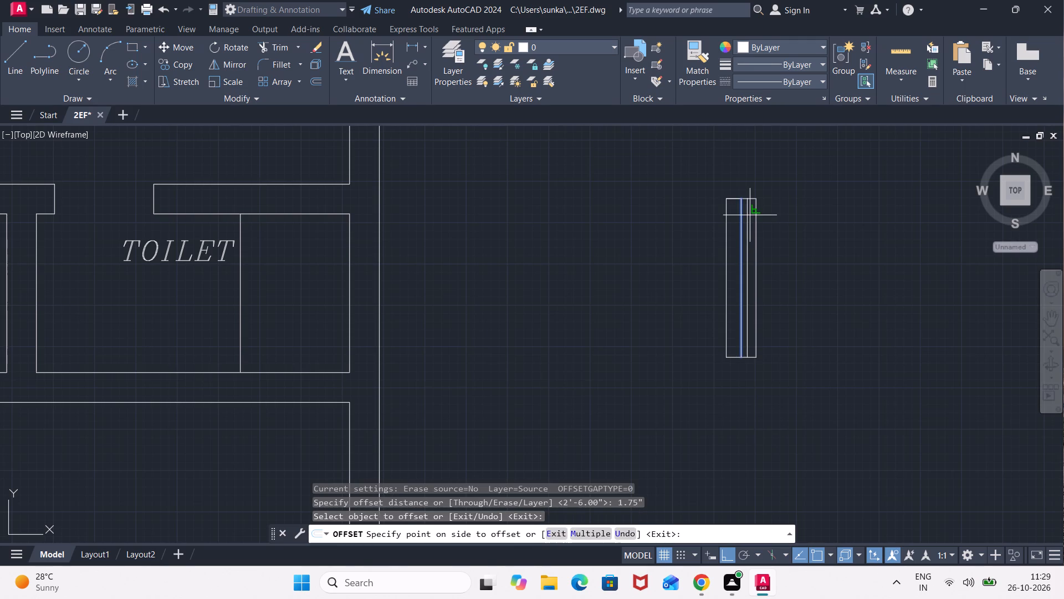
pyautogui.click(750, 215)
pyautogui.click(742, 224)
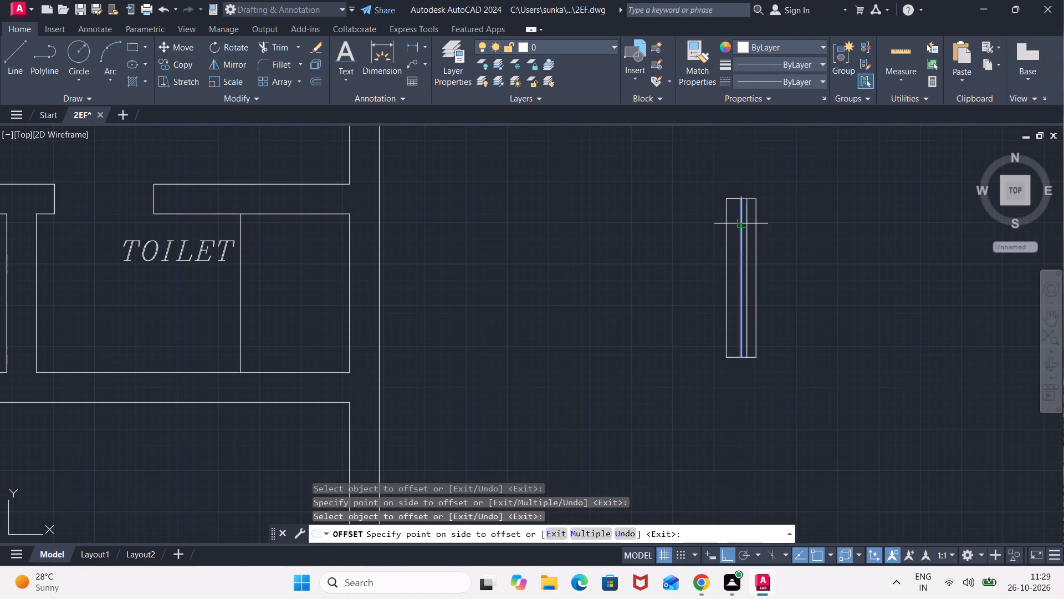
pyautogui.click(733, 229)
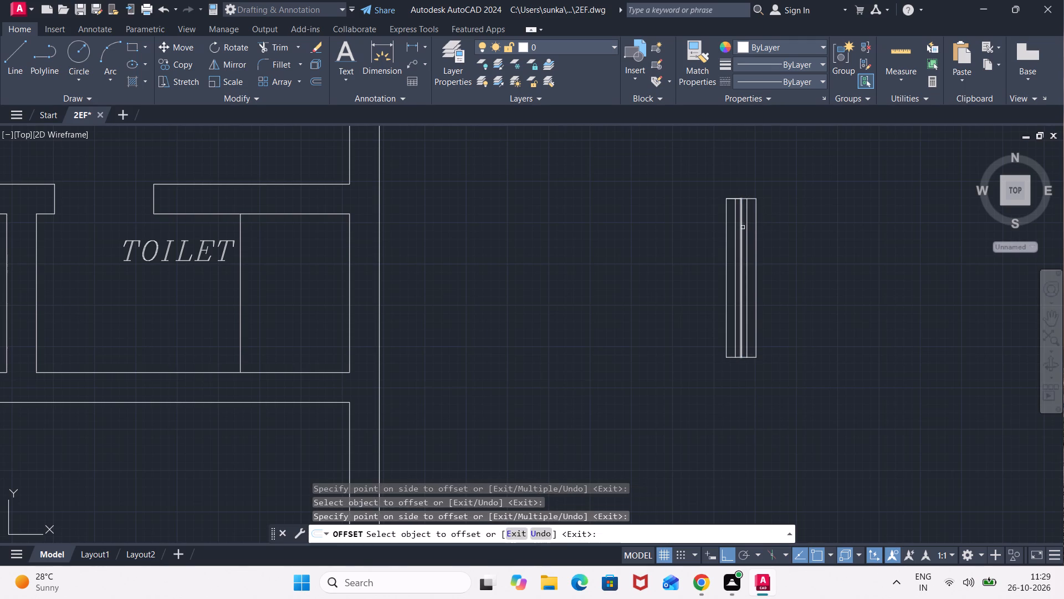
# Delete the original centre line between the two offset lines.
pyautogui.click(743, 227)
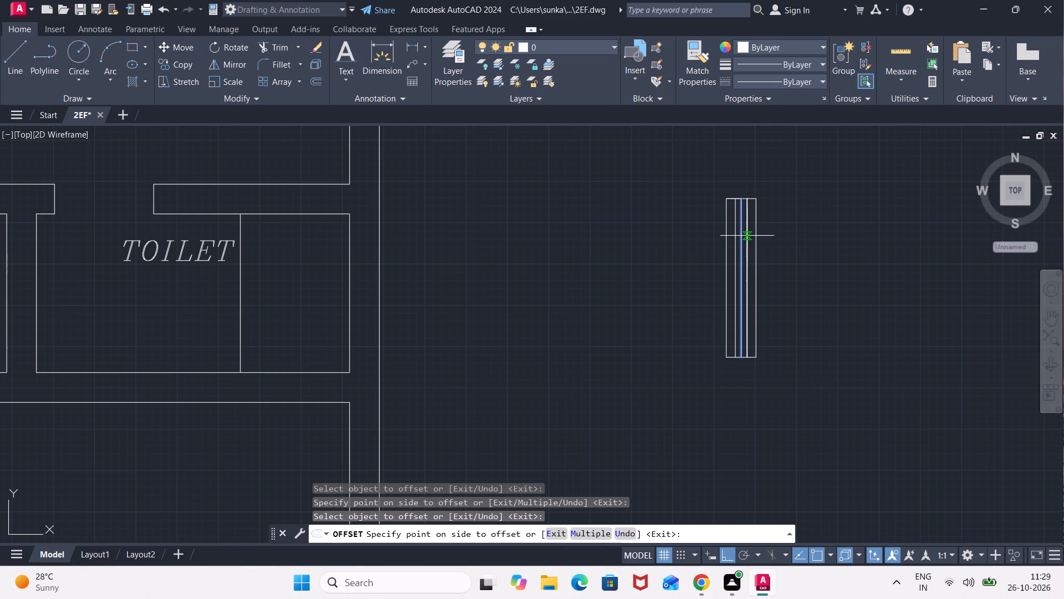
pyautogui.press('Delete')
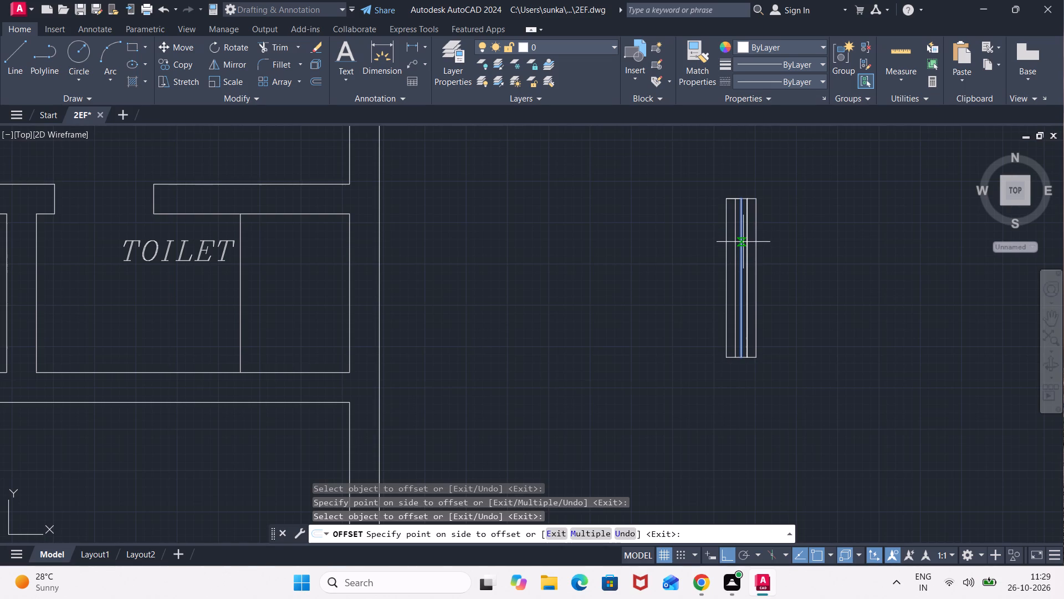
pyautogui.press('Escape')
pyautogui.click(743, 242)
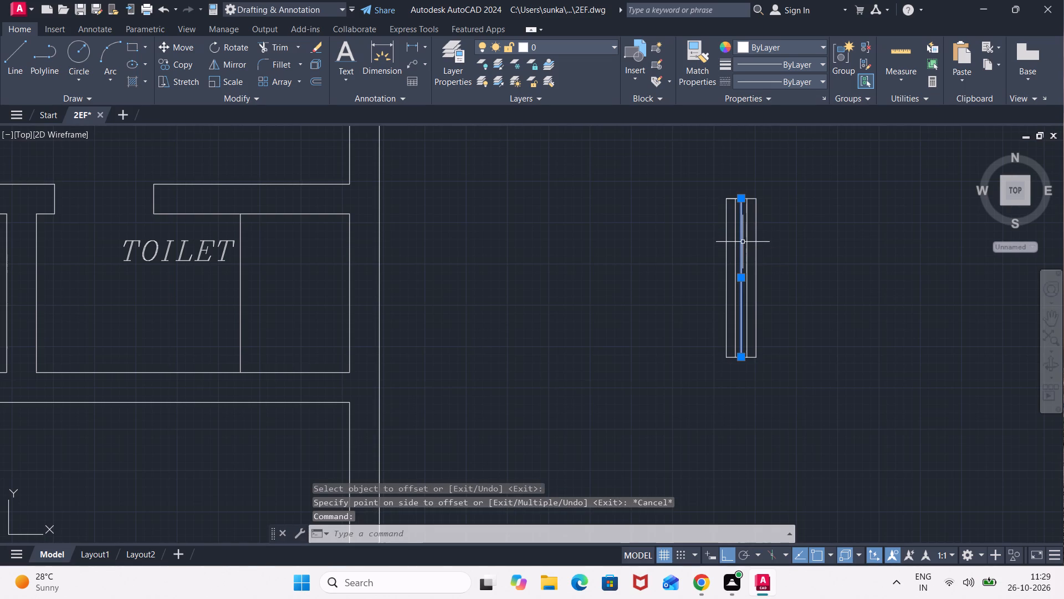
pyautogui.press('Delete')
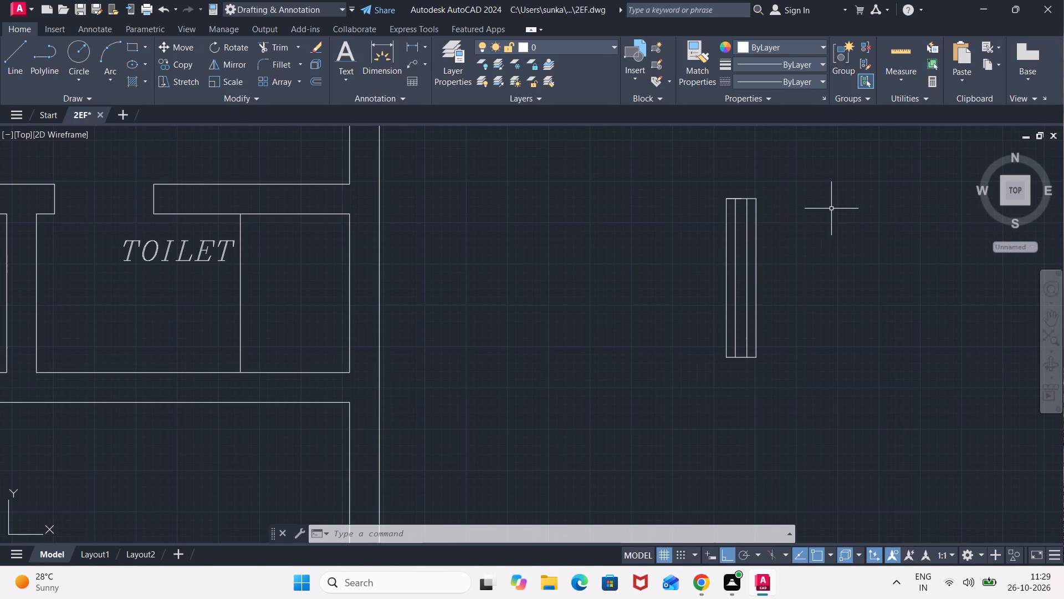
# Draw a second upright rectangle, 9" wide and 4' tall, just east of the first one.
pyautogui.press('l')
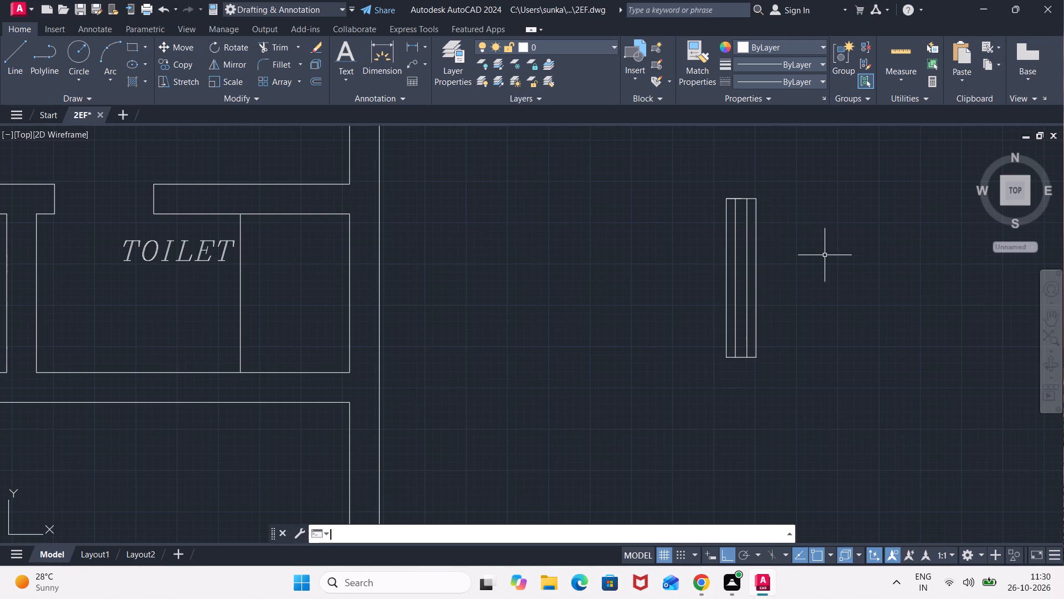
pyautogui.press('Return')
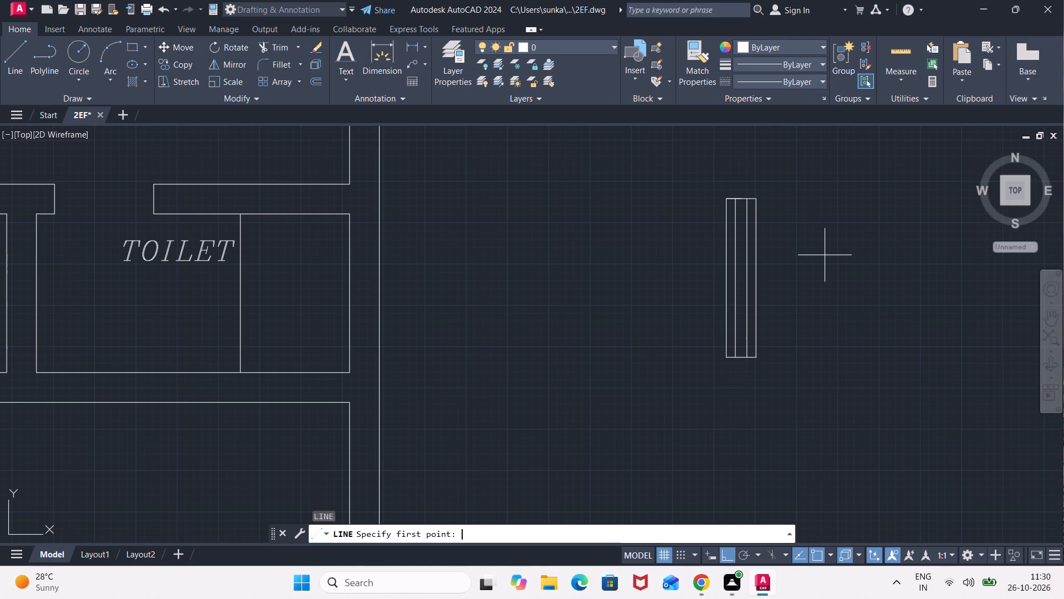
pyautogui.moveTo(813, 201); pyautogui.dragTo(812, 271)
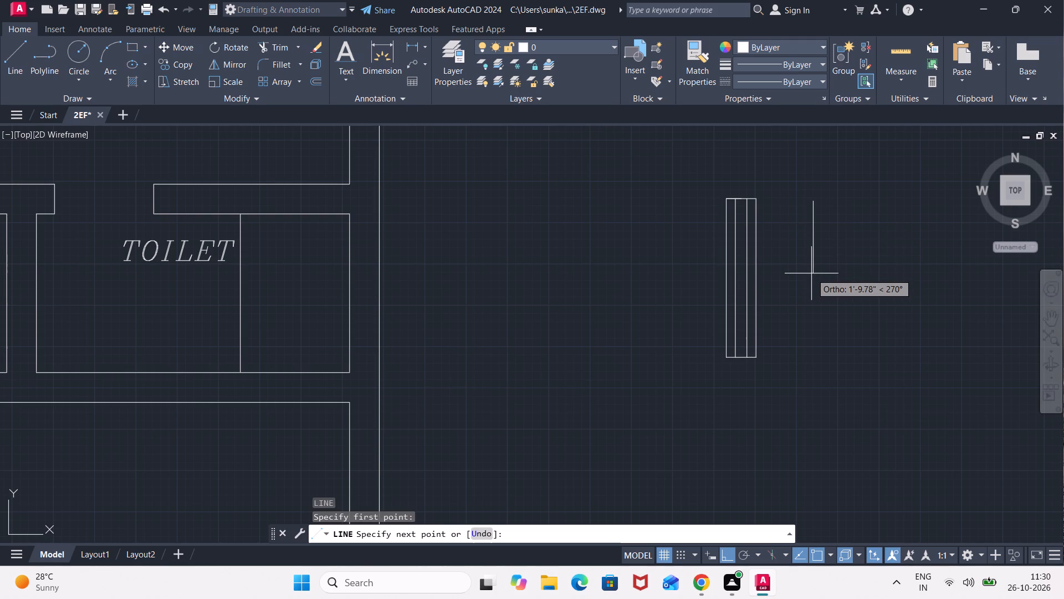
pyautogui.press('4')
pyautogui.press("'")
pyautogui.press('Return')
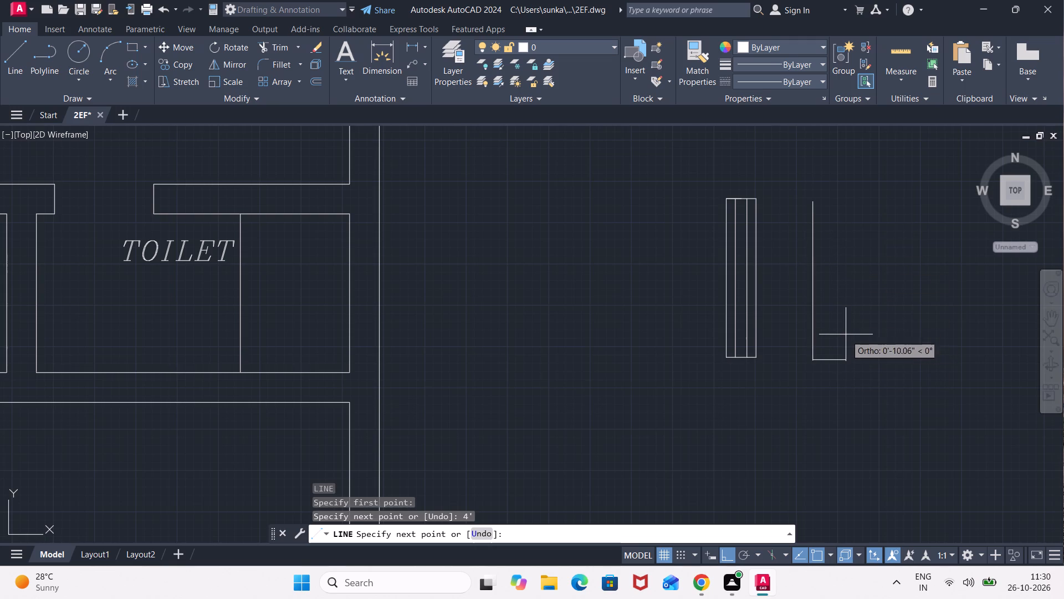
pyautogui.press('9')
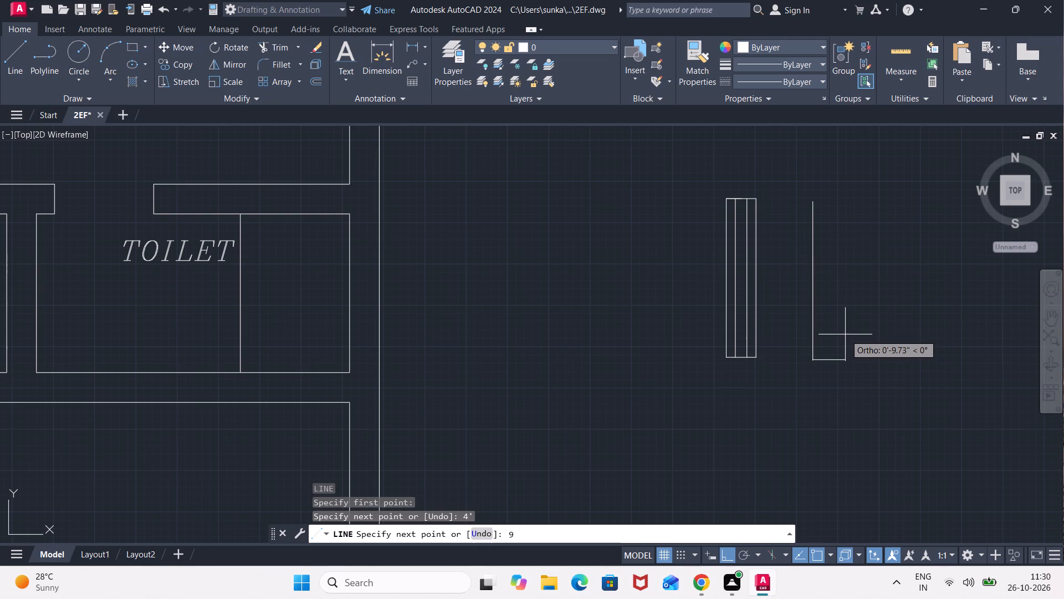
pyautogui.hotkey('shift', '"')
pyautogui.press('Return')
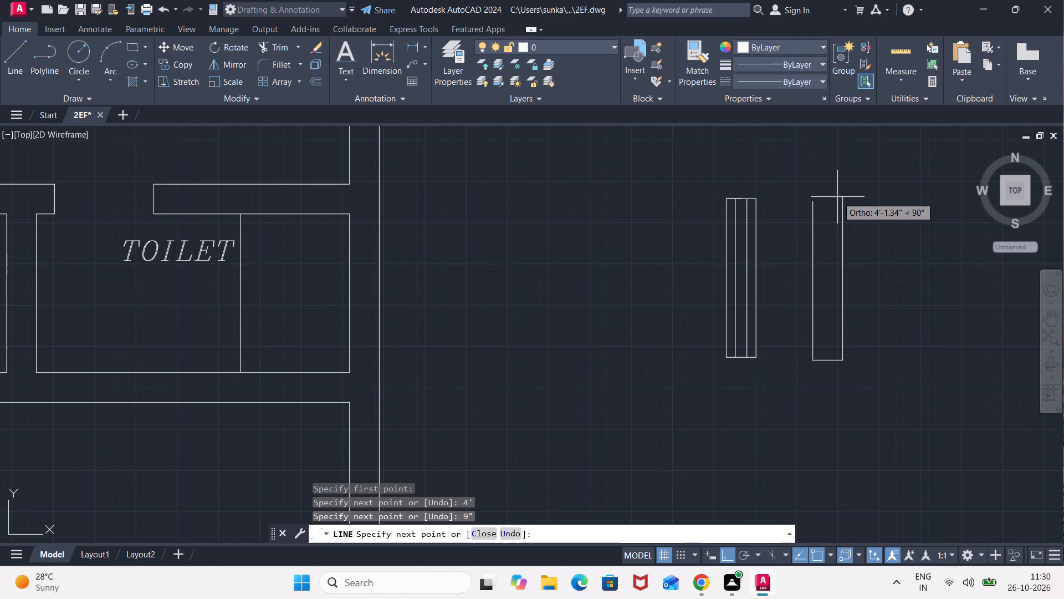
pyautogui.press('4')
pyautogui.press("'")
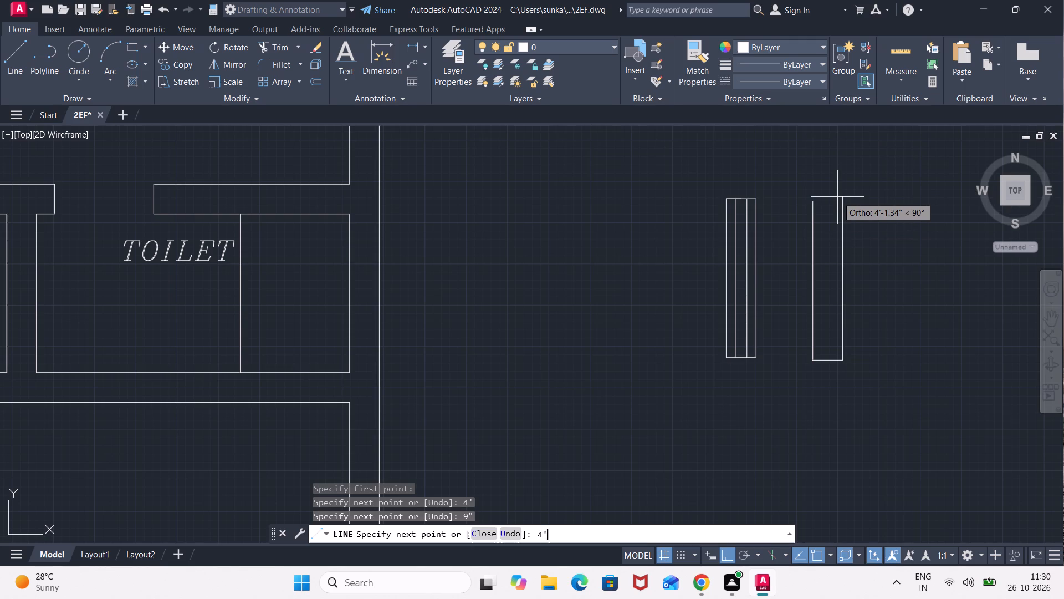
pyautogui.press('Return')
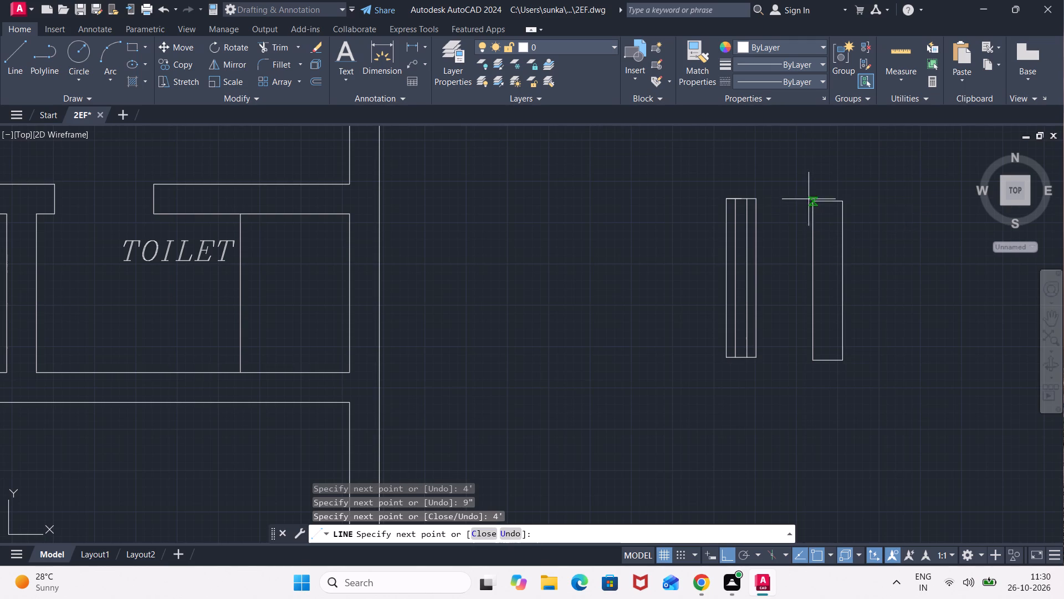
pyautogui.click(809, 197)
# Draw a vertical centre line through the second rectangle between the midpoints of its short edges.
pyautogui.click(830, 200)
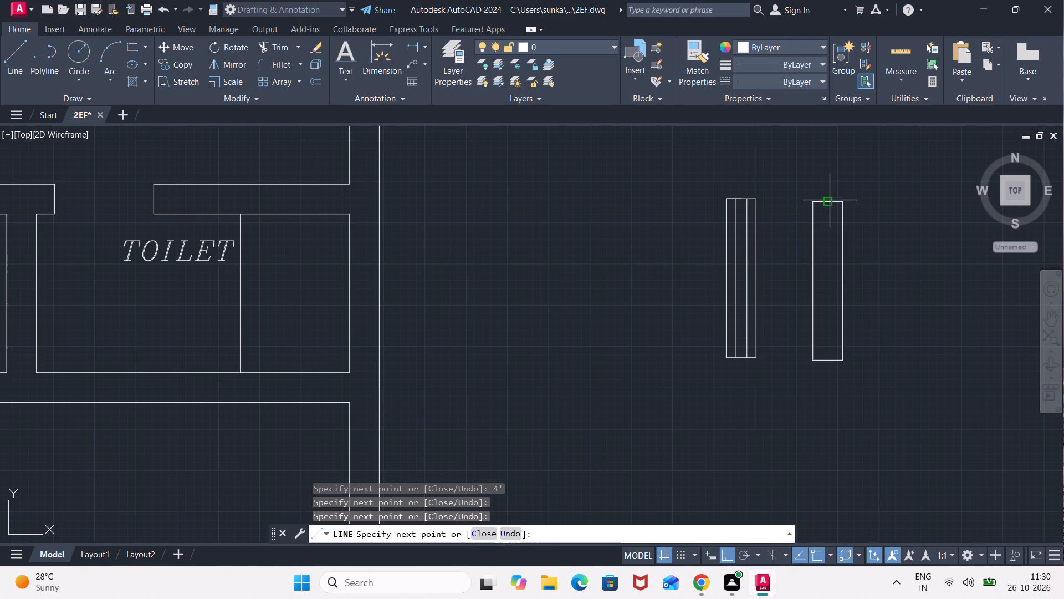
pyautogui.click(831, 358)
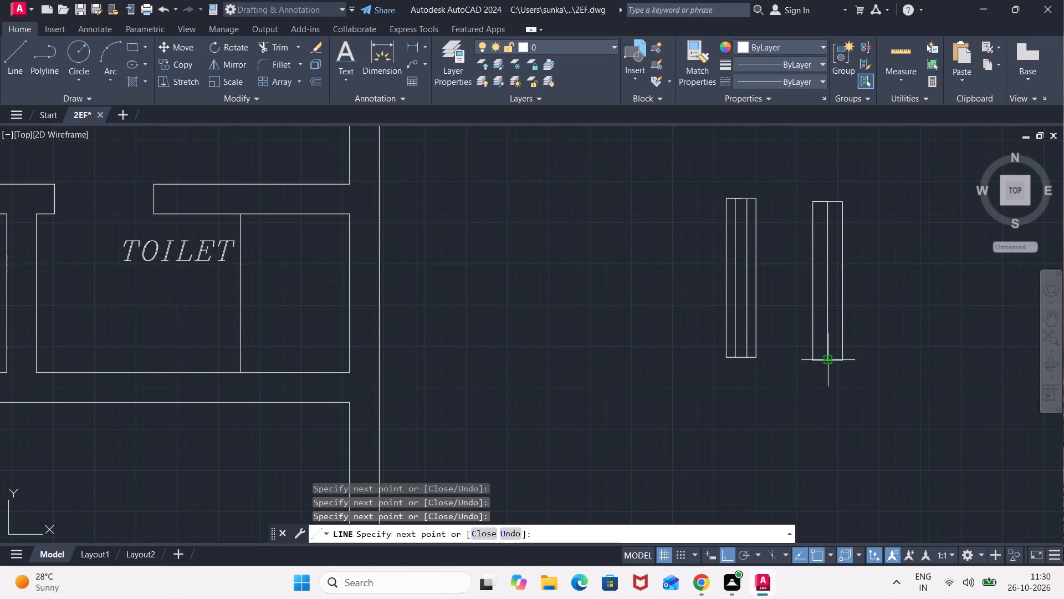
# Offset the second rectangle's vertical centre line by 1.75" to both sides.
pyautogui.press('Escape')
pyautogui.write('OF')
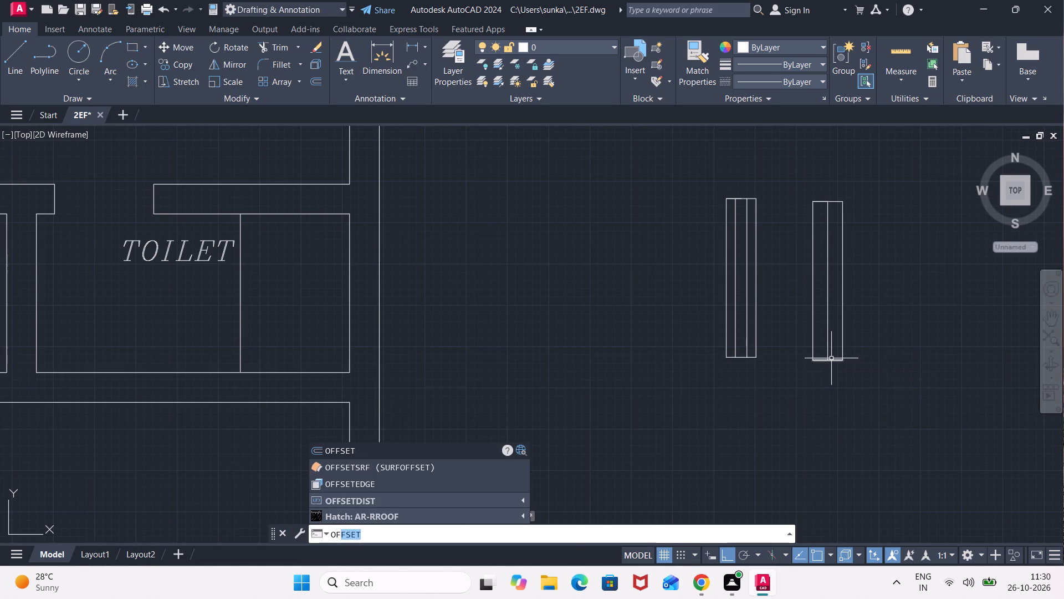
pyautogui.press('Return')
pyautogui.write('1.75"')
pyautogui.press('Return')
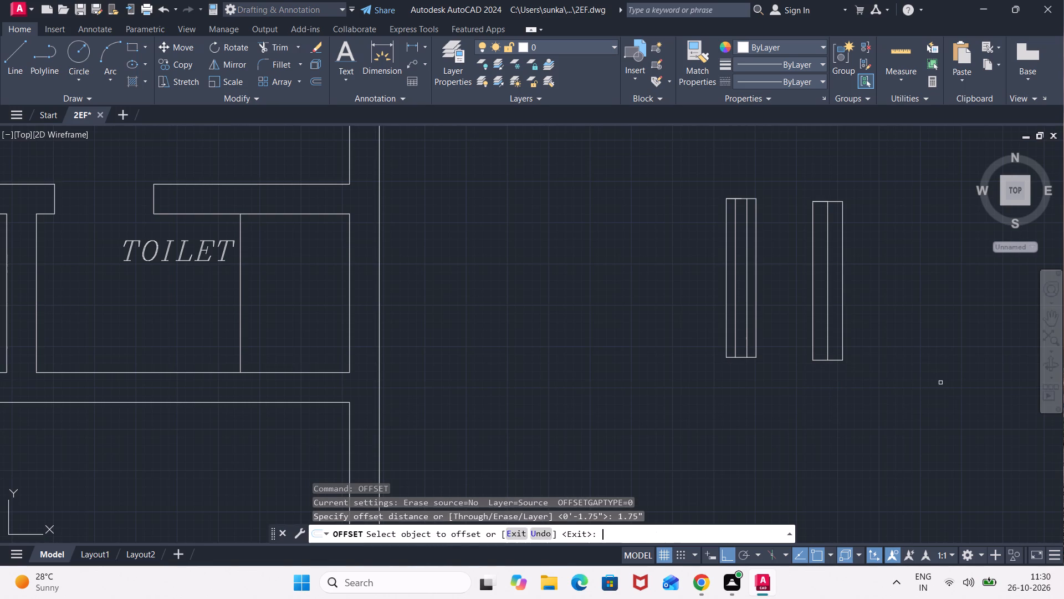
pyautogui.click(827, 246)
pyautogui.click(841, 247)
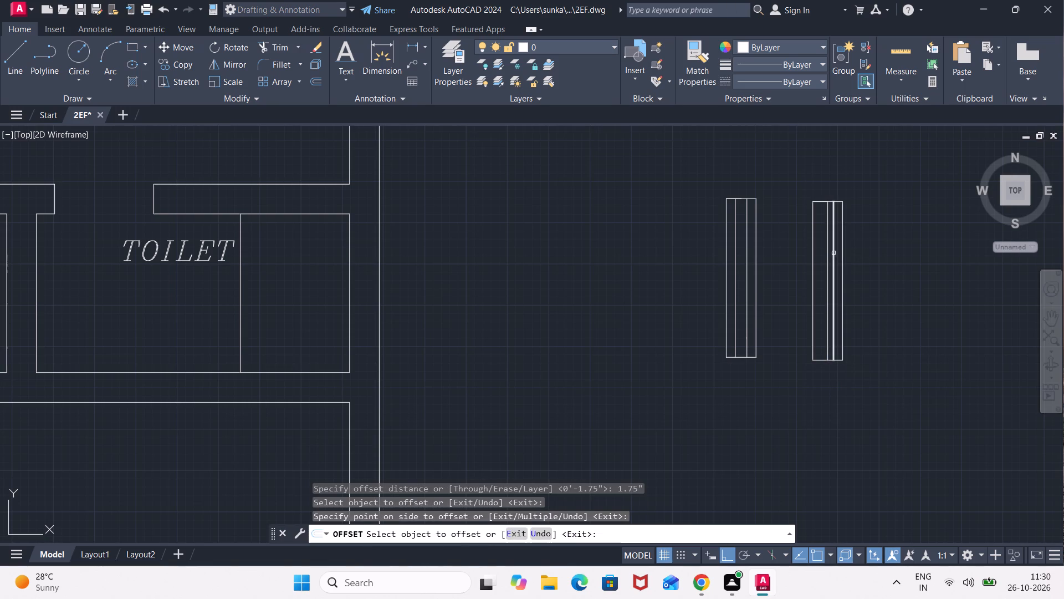
pyautogui.click(828, 257)
pyautogui.click(820, 265)
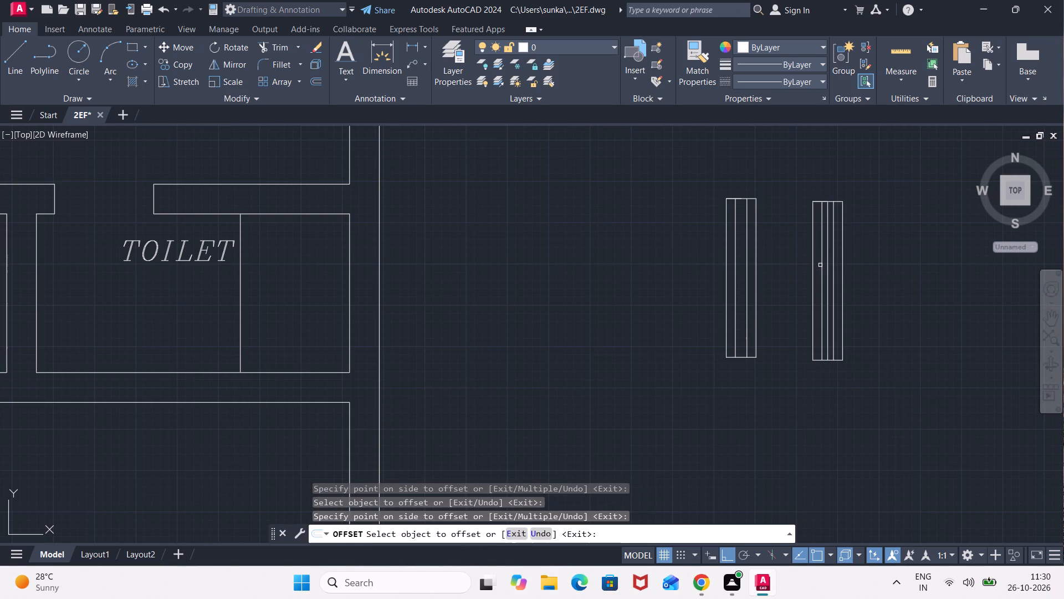
pyautogui.press('Escape')
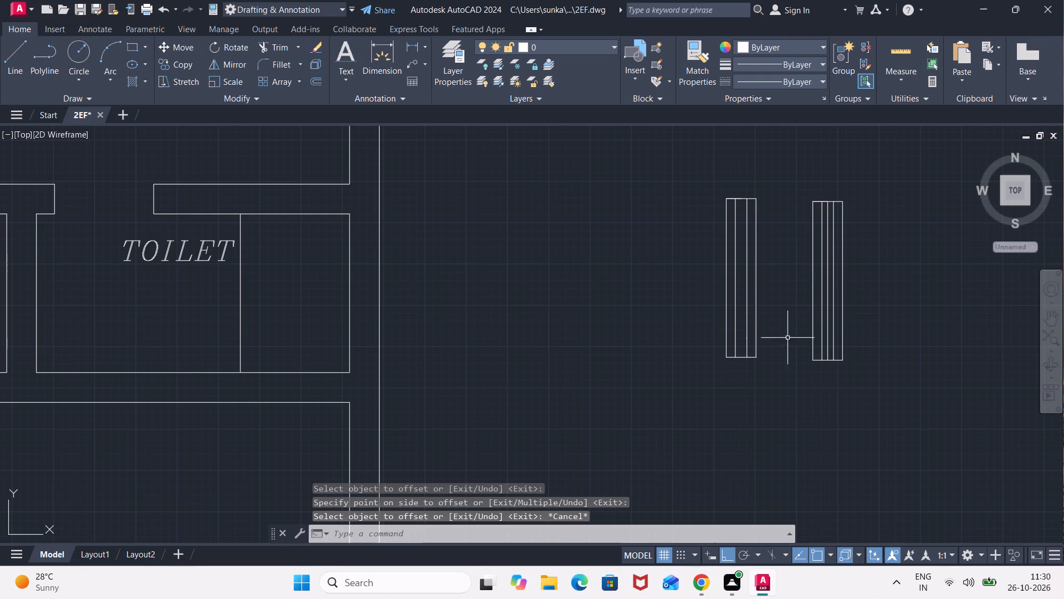
# Delete the original centre line between the two offset lines of the second rectangle.
pyautogui.click(826, 313)
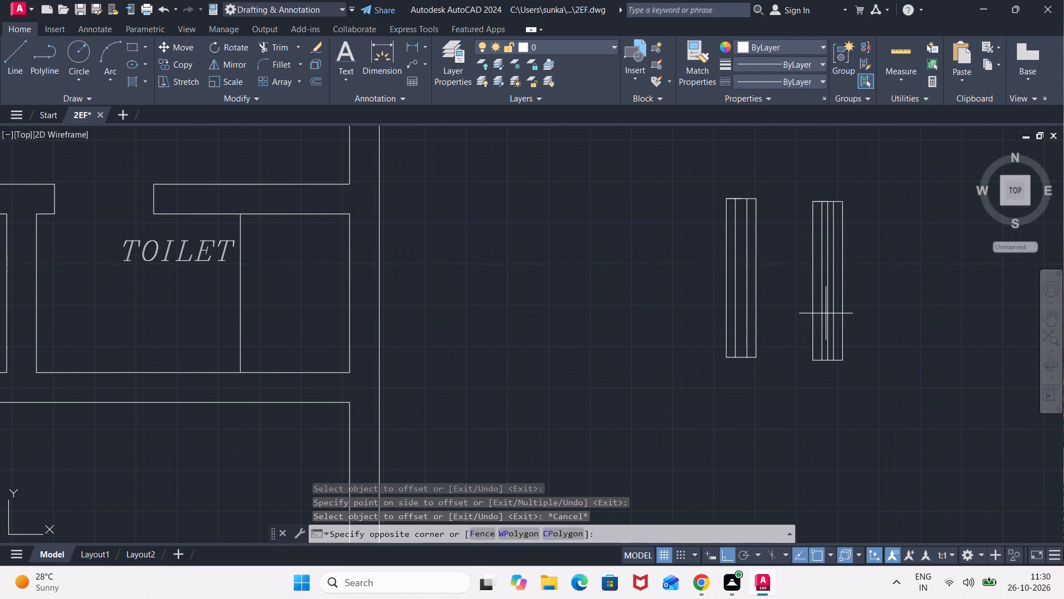
pyautogui.click(827, 308)
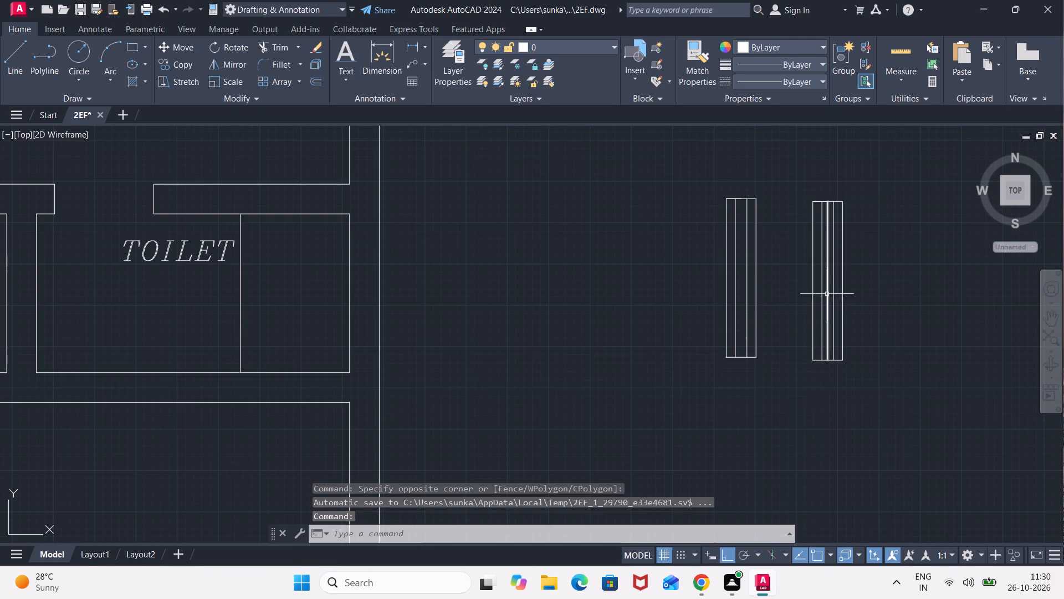
pyautogui.click(827, 287)
pyautogui.press('Delete')
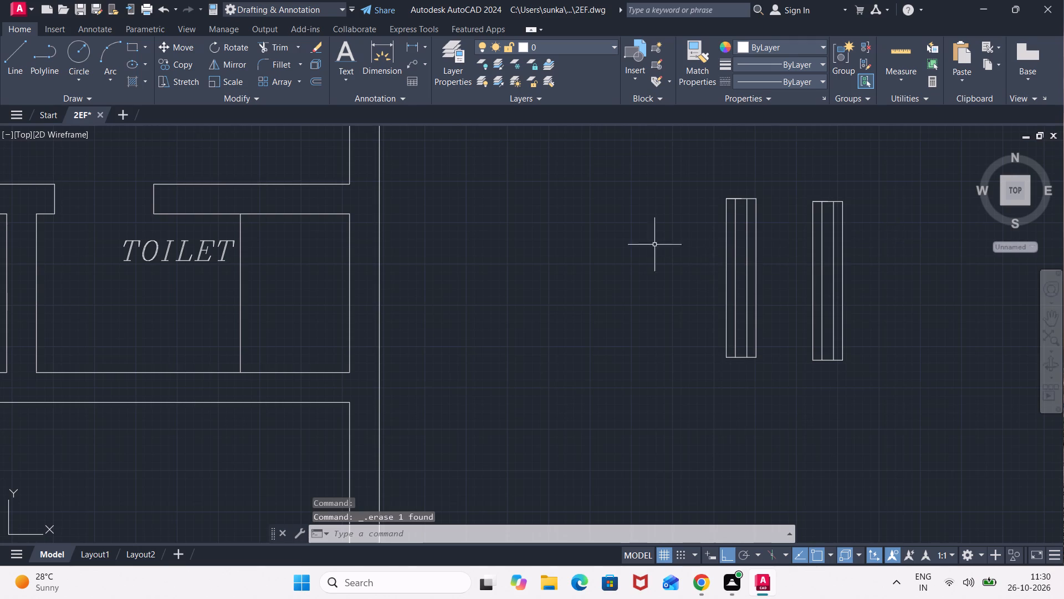
# Draw a third upright rectangle, 9" wide and 4' tall, in the empty area between the plan and the first symbol.
pyautogui.press('l')
pyautogui.press('Return')
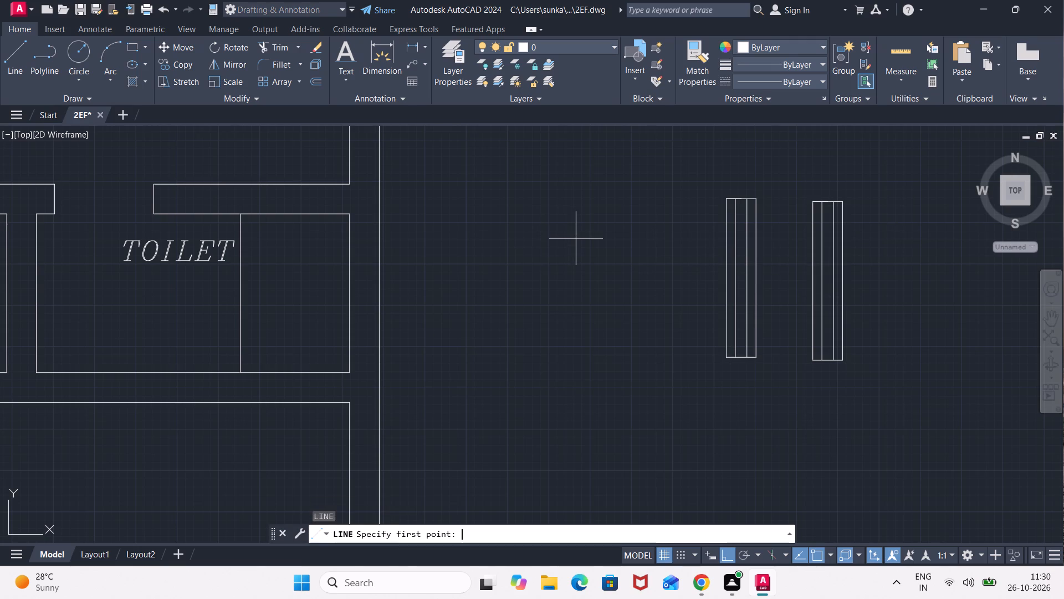
pyautogui.moveTo(557, 209); pyautogui.dragTo(557, 240)
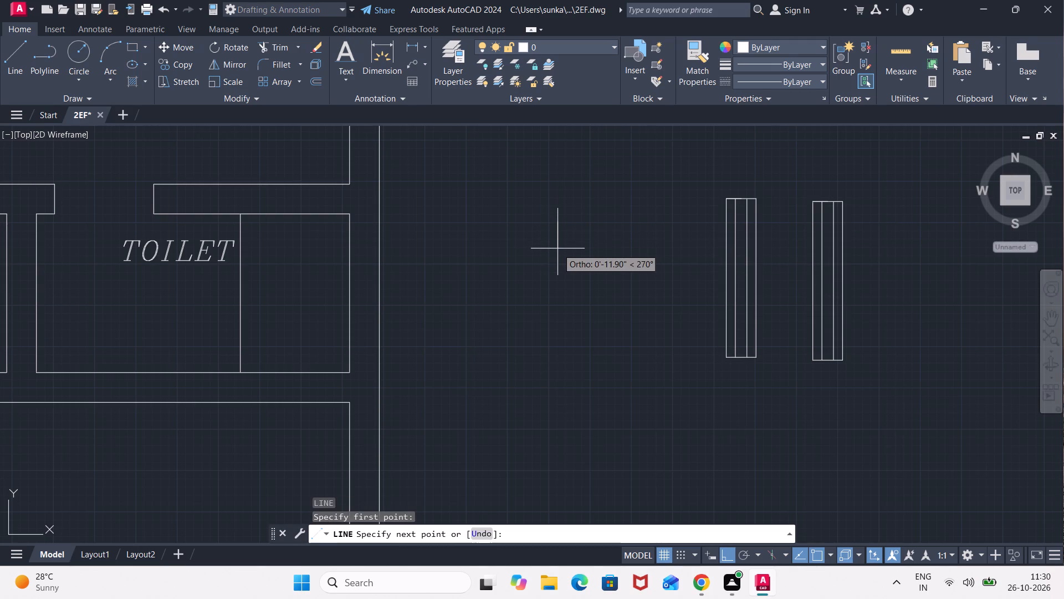
pyautogui.write("4'")
pyautogui.press('Return')
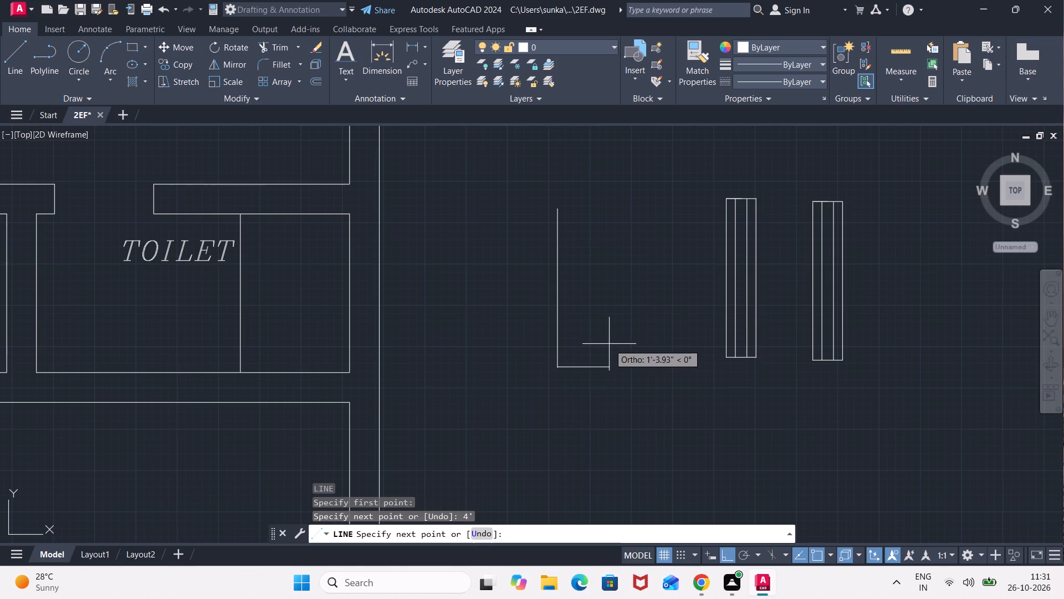
pyautogui.press('9')
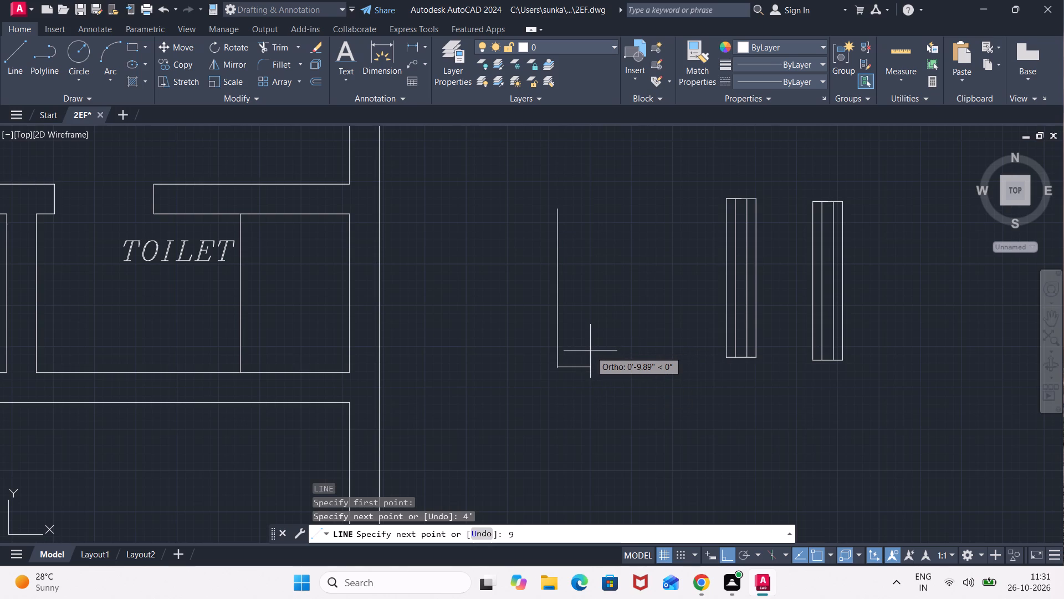
pyautogui.hotkey('shift', '"')
pyautogui.press('Return')
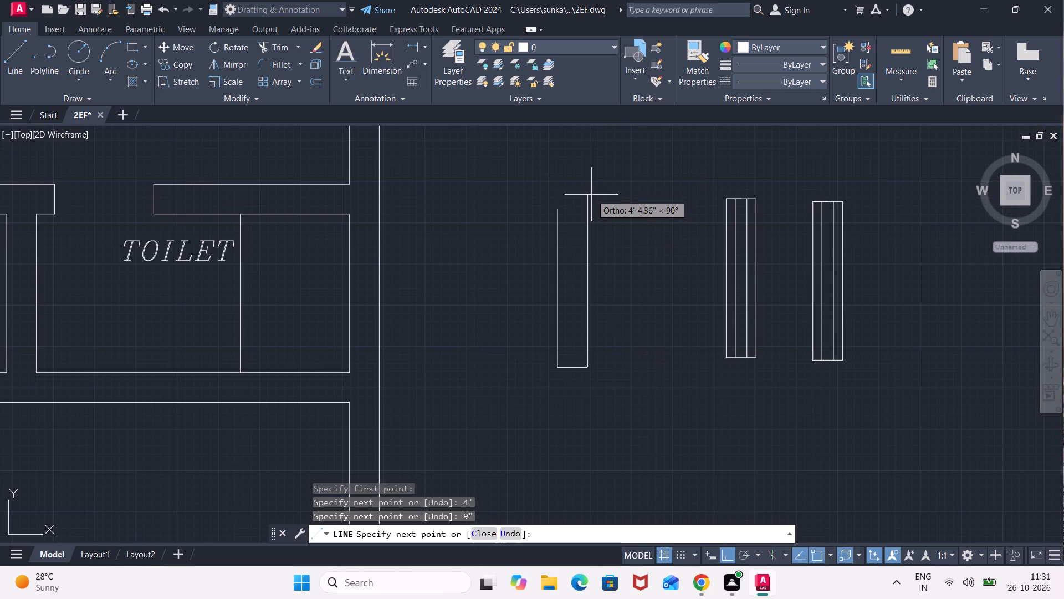
pyautogui.write("4'")
pyautogui.press('Return')
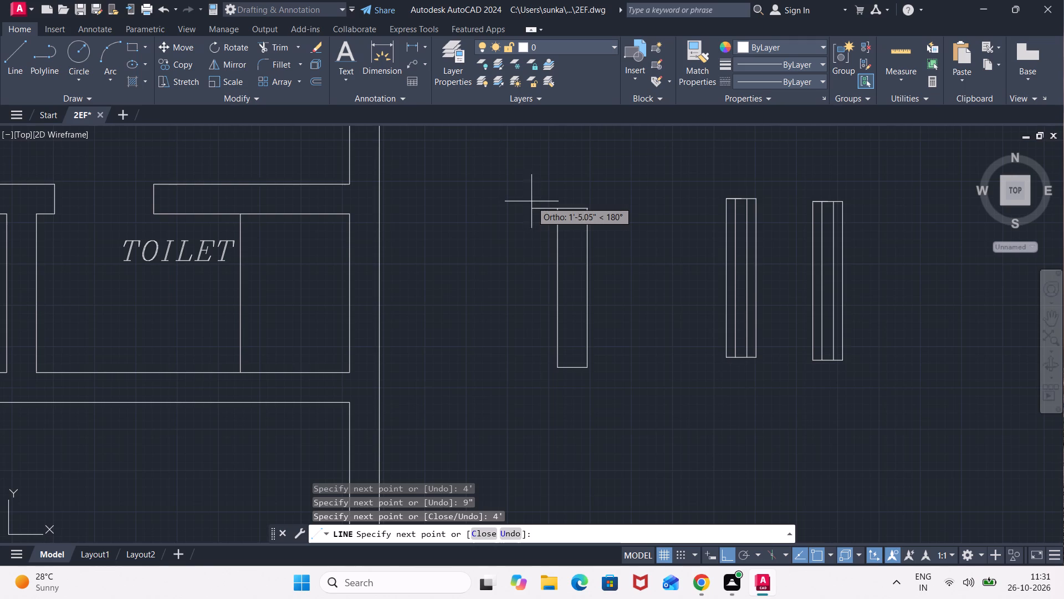
pyautogui.click(559, 206)
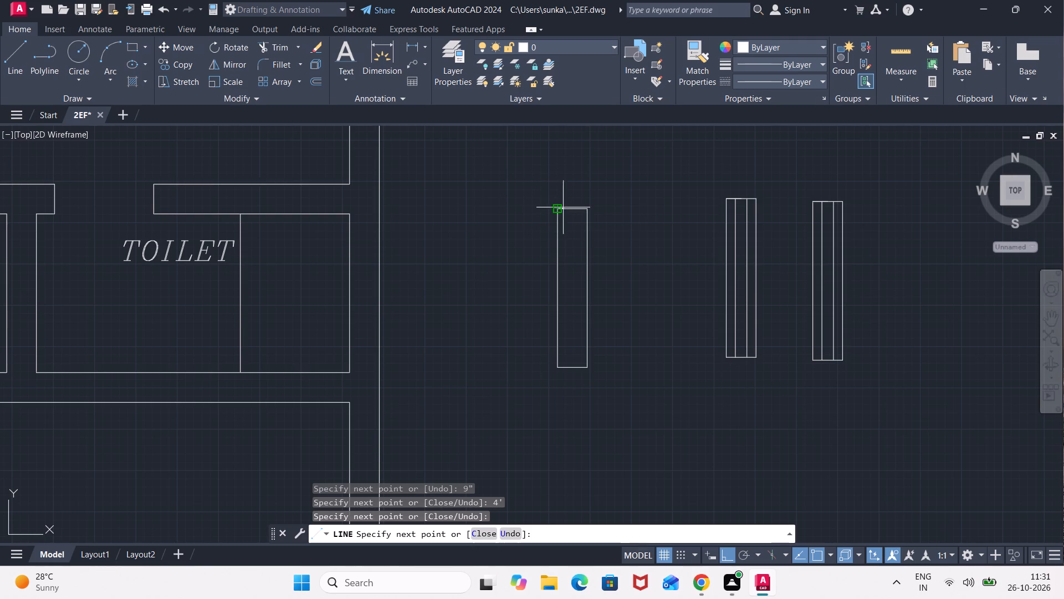
# Draw a vertical centre line through the third rectangle between the midpoints of its short edges.
pyautogui.click(569, 211)
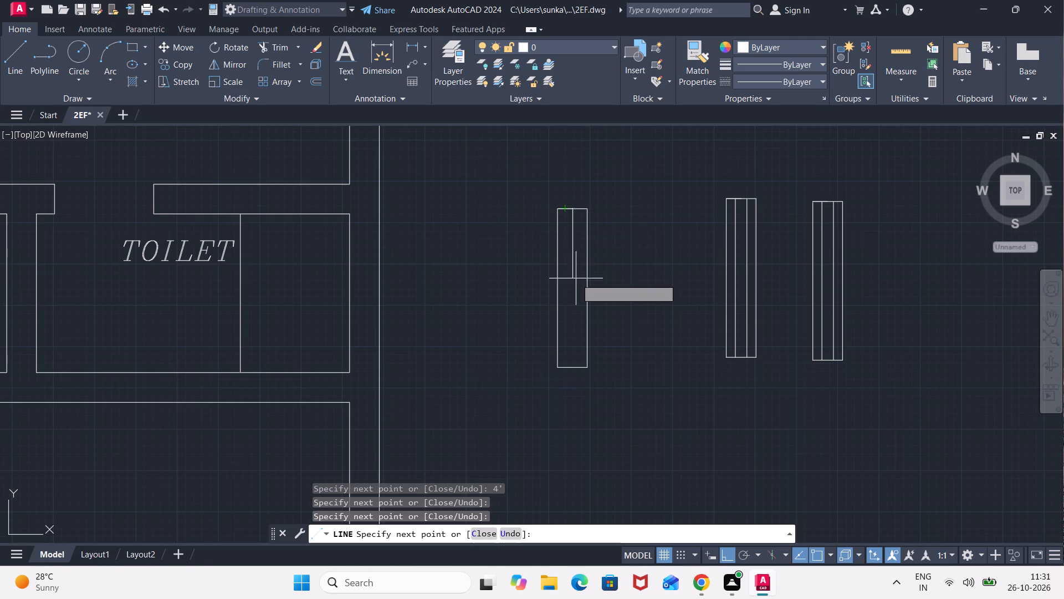
pyautogui.click(572, 363)
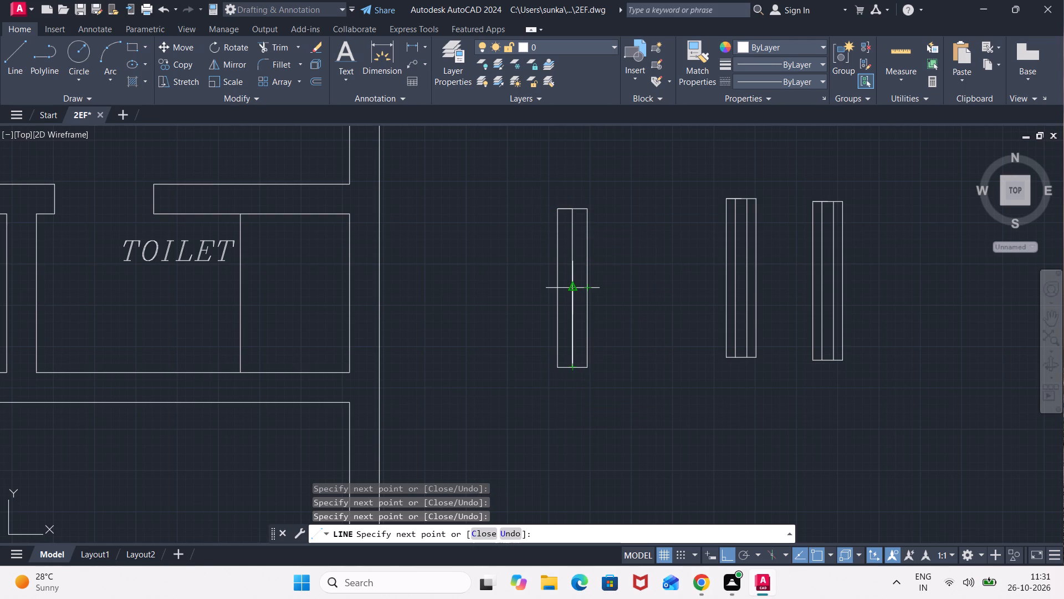
pyautogui.press('Escape')
# Offset the third rectangle's vertical centre line by 1.75" to both sides.
pyautogui.write('OF')
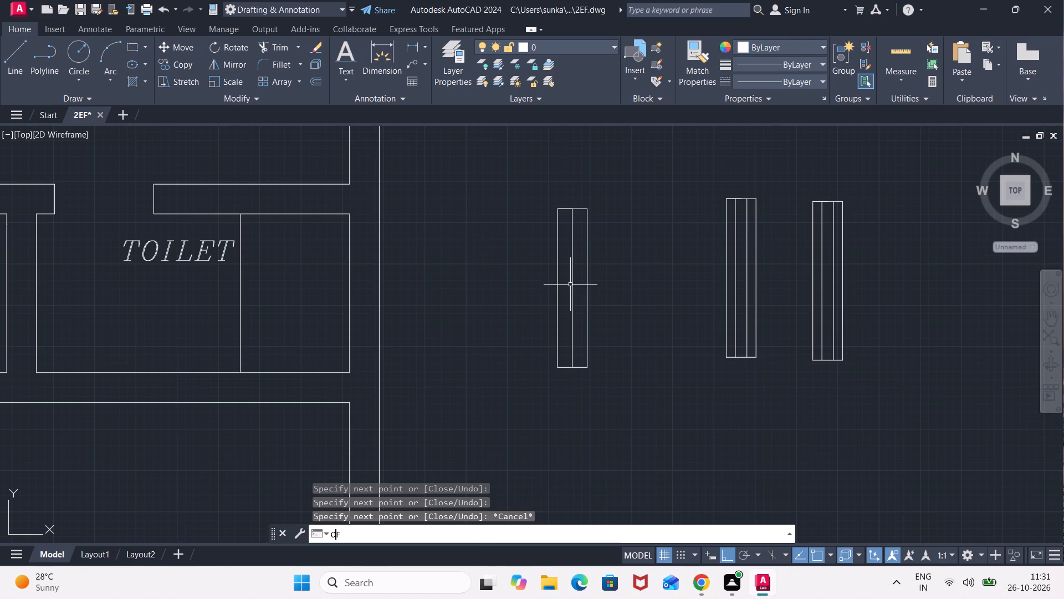
pyautogui.press('Return')
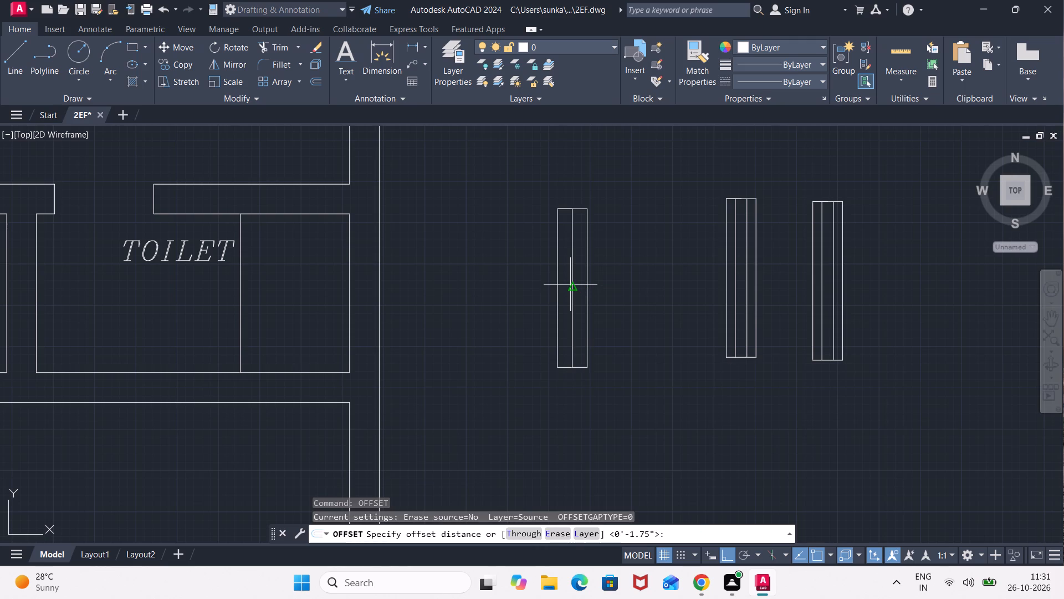
pyautogui.write('1.75')
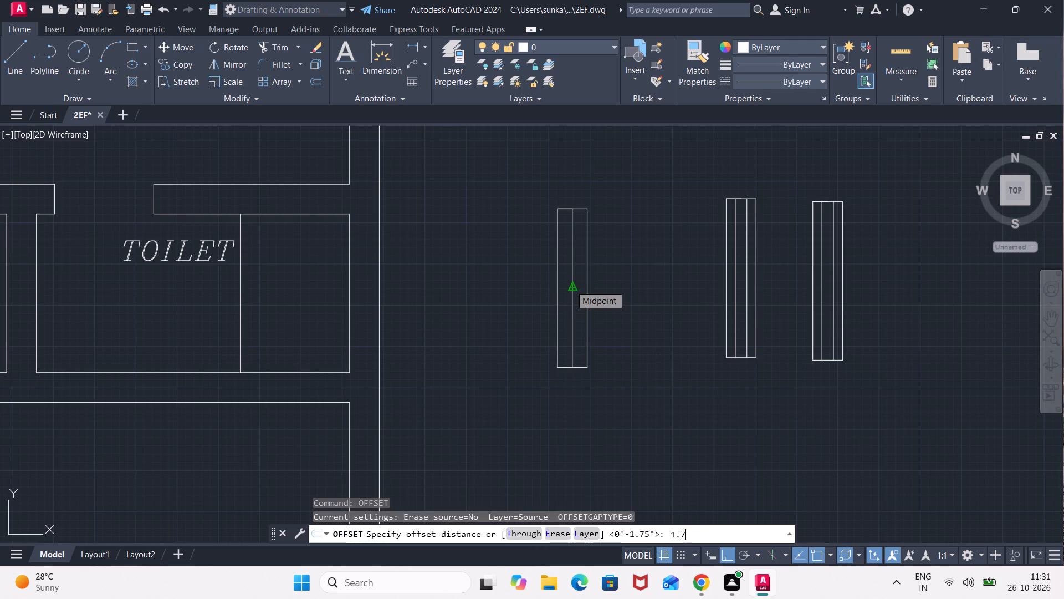
pyautogui.hotkey('shift', ':')
pyautogui.press('BackSpace')
pyautogui.hotkey('shift', '"')
pyautogui.press('Return')
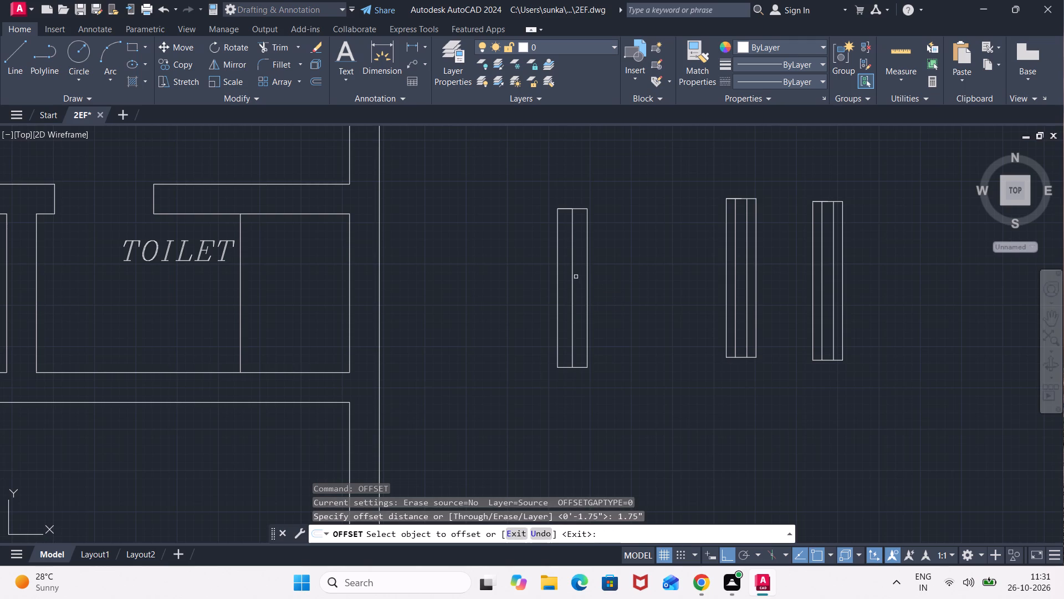
pyautogui.click(571, 281)
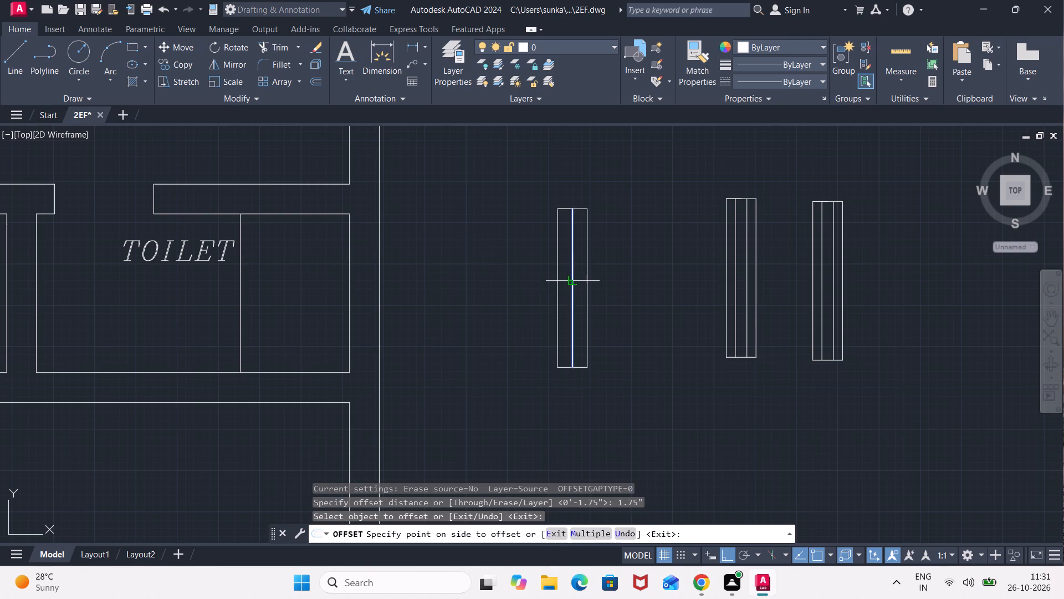
pyautogui.click(586, 282)
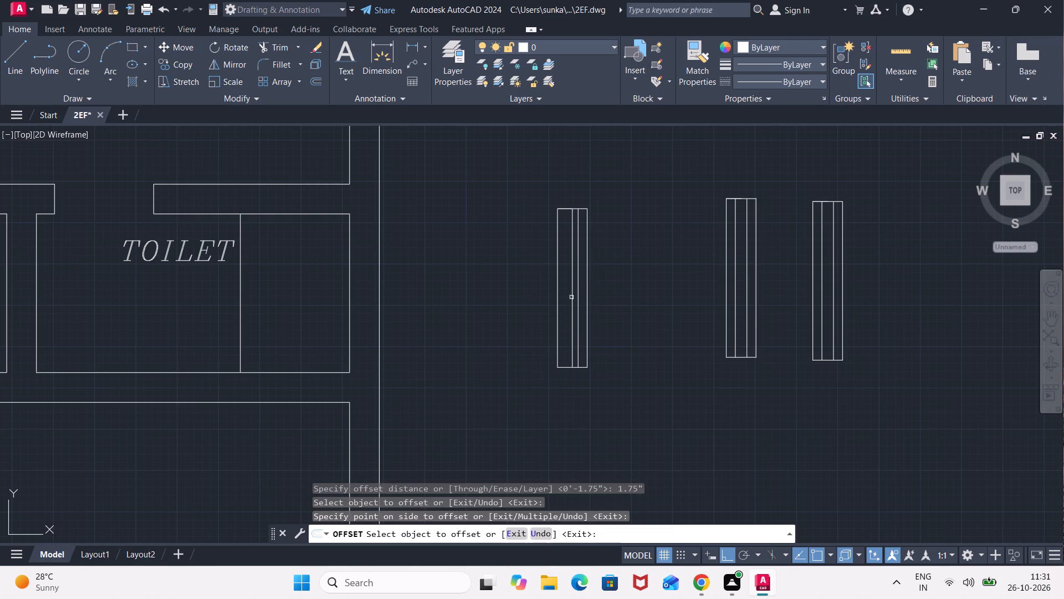
pyautogui.click(571, 298)
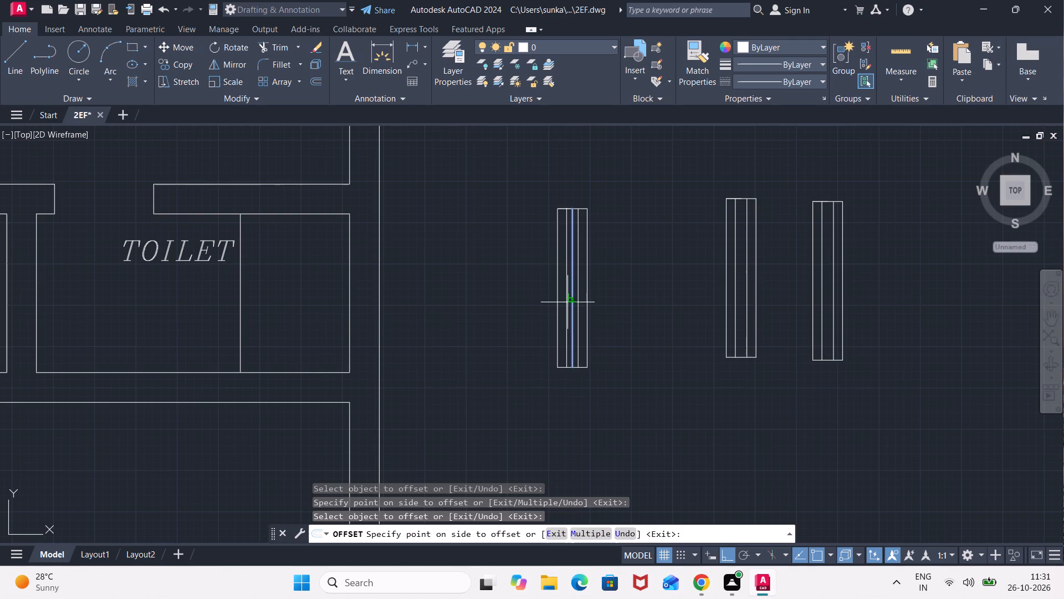
pyautogui.click(567, 302)
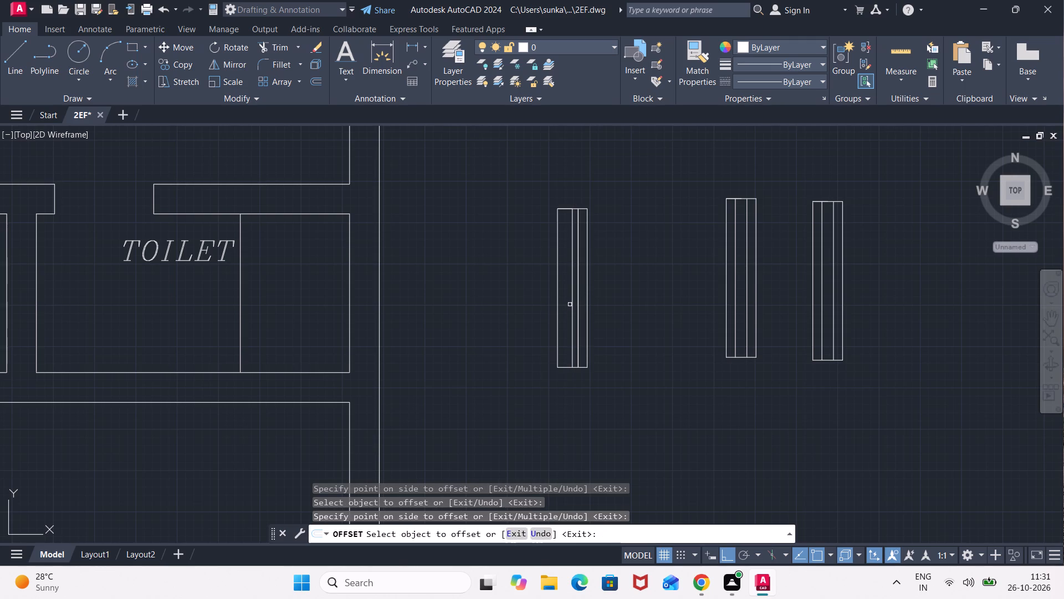
pyautogui.click(570, 304)
pyautogui.click(574, 306)
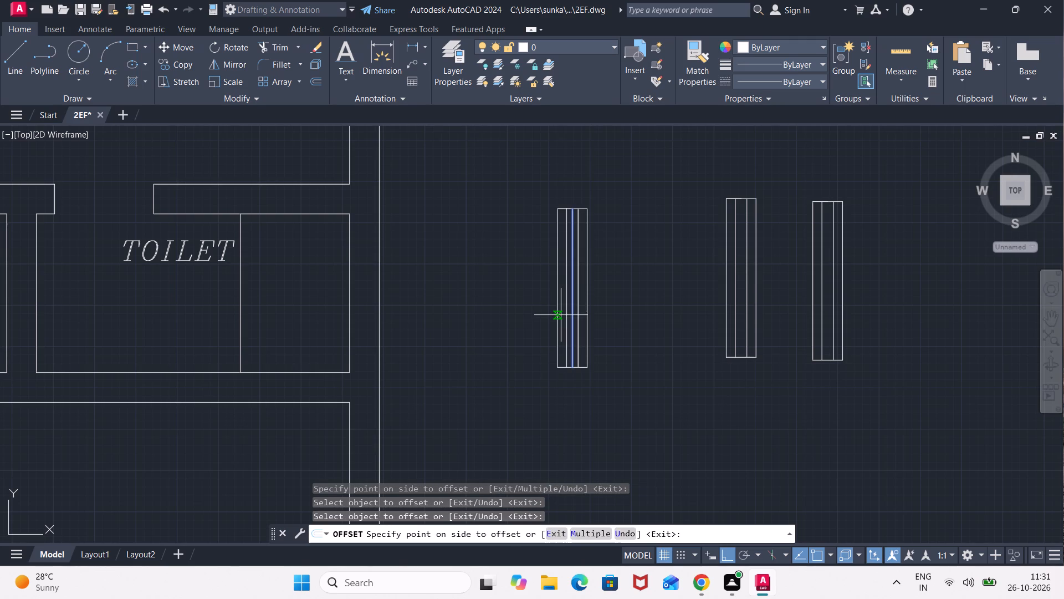
pyautogui.click(561, 315)
pyautogui.click(571, 312)
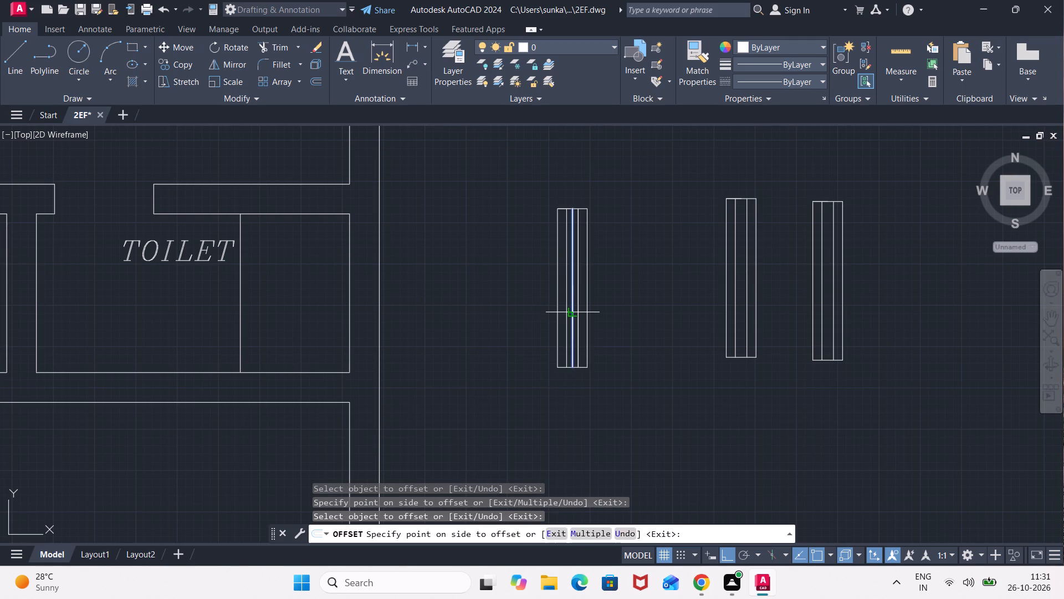
pyautogui.press('Escape')
# Delete the original centre line between the two offset lines of the third rectangle.
pyautogui.click(571, 312)
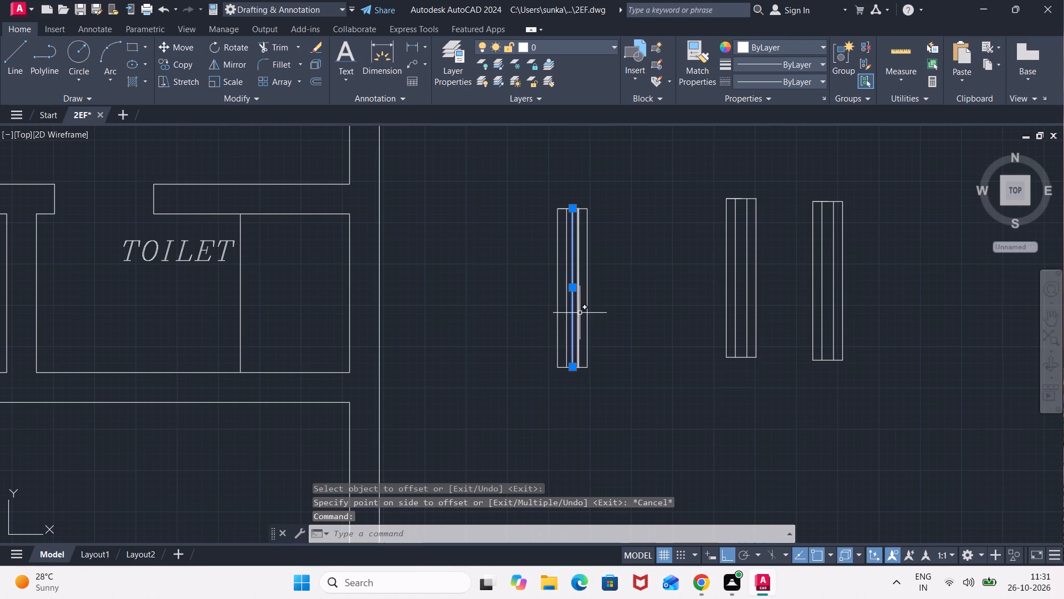
pyautogui.press('Delete')
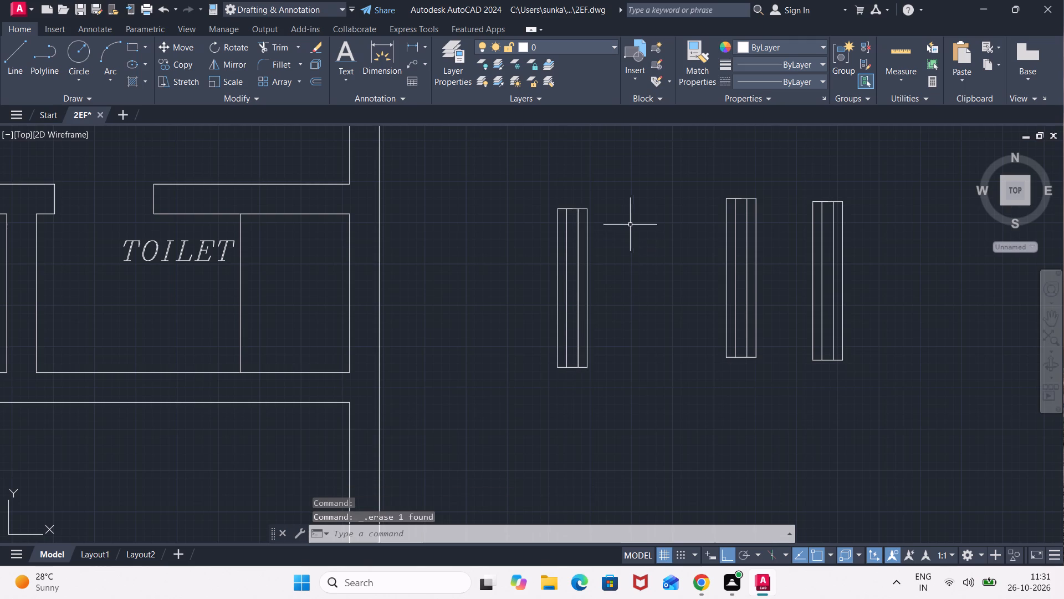
# Draw a fourth upright rectangle, 9" wide and 4' tall, in the gap just east of the symbol nearest the plan.
pyautogui.press('l')
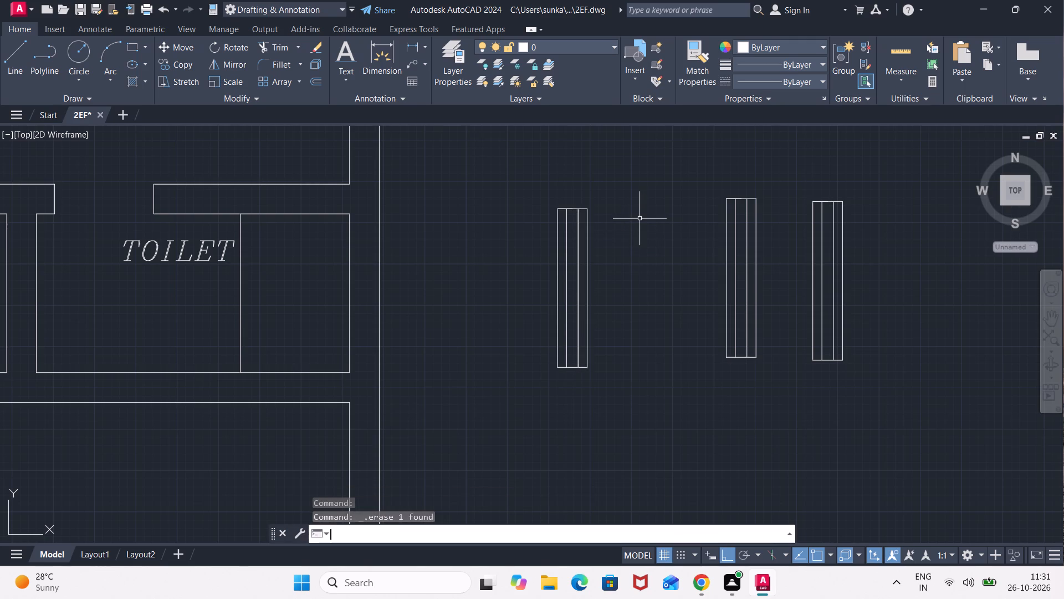
pyautogui.press('Return')
pyautogui.moveTo(640, 218); pyautogui.dragTo(636, 322)
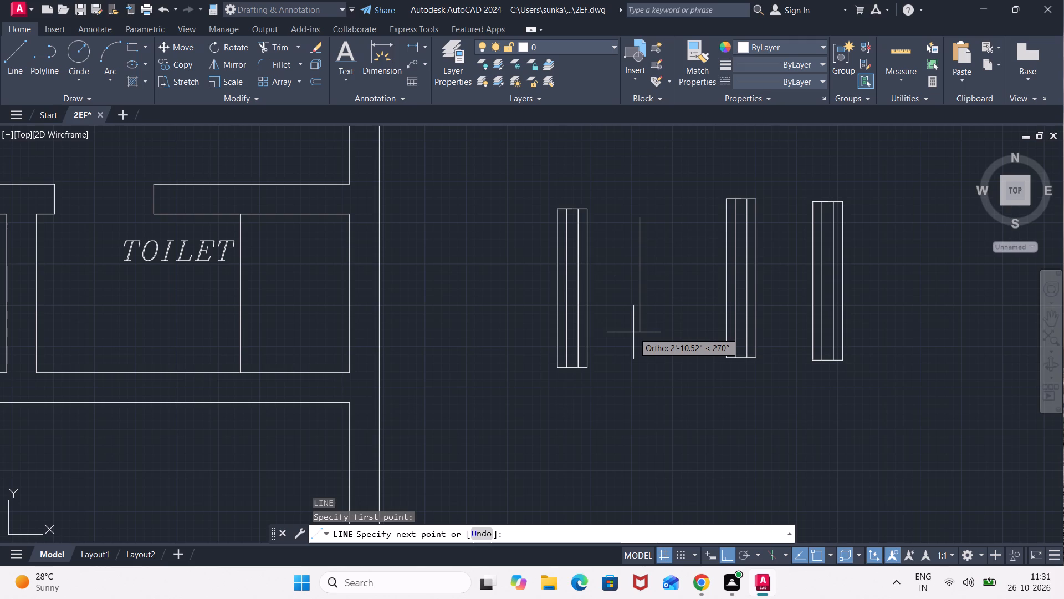
pyautogui.write("4'")
pyautogui.press('Return')
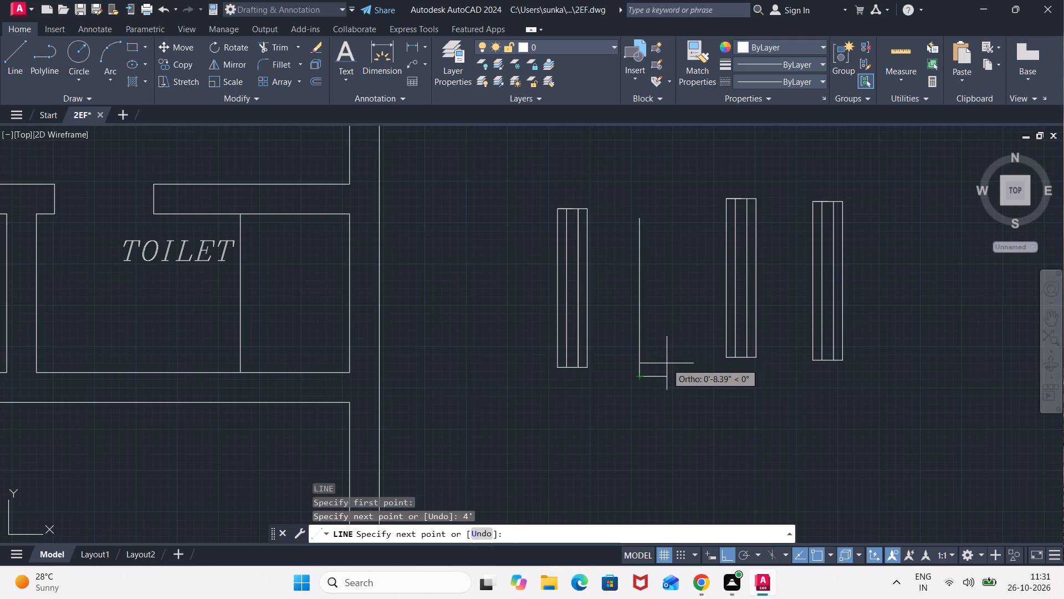
pyautogui.press('9')
pyautogui.hotkey('shift', '"')
pyautogui.press('Return')
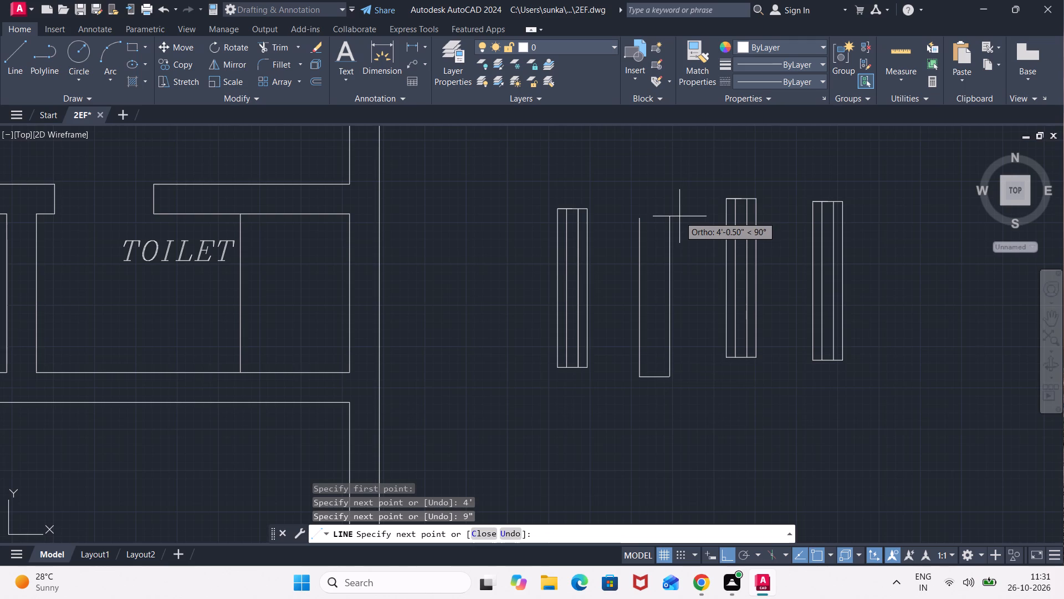
pyautogui.press('4')
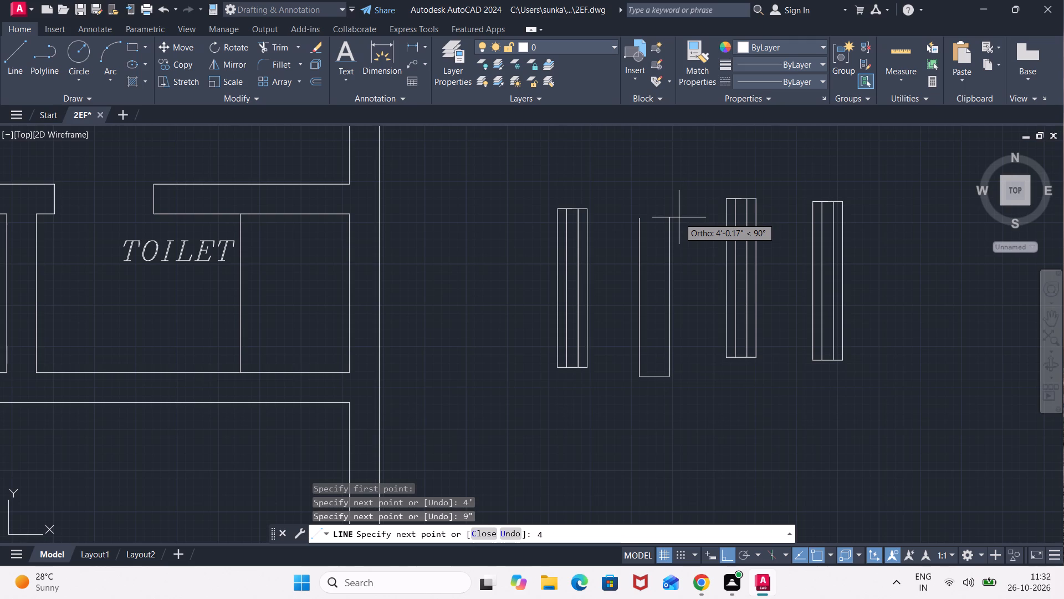
pyautogui.press("'")
pyautogui.press('Return')
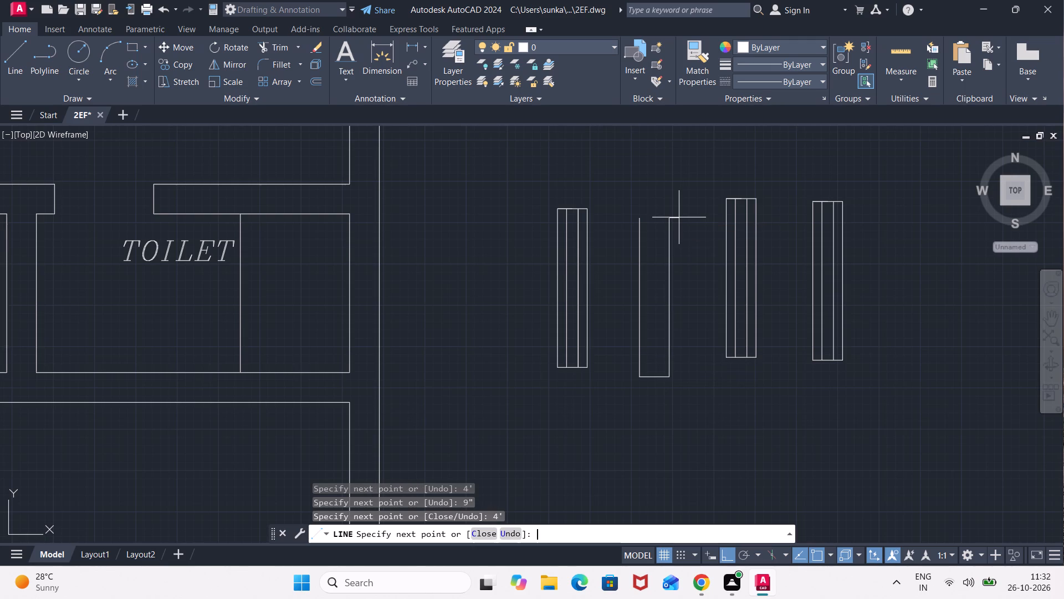
pyautogui.click(640, 214)
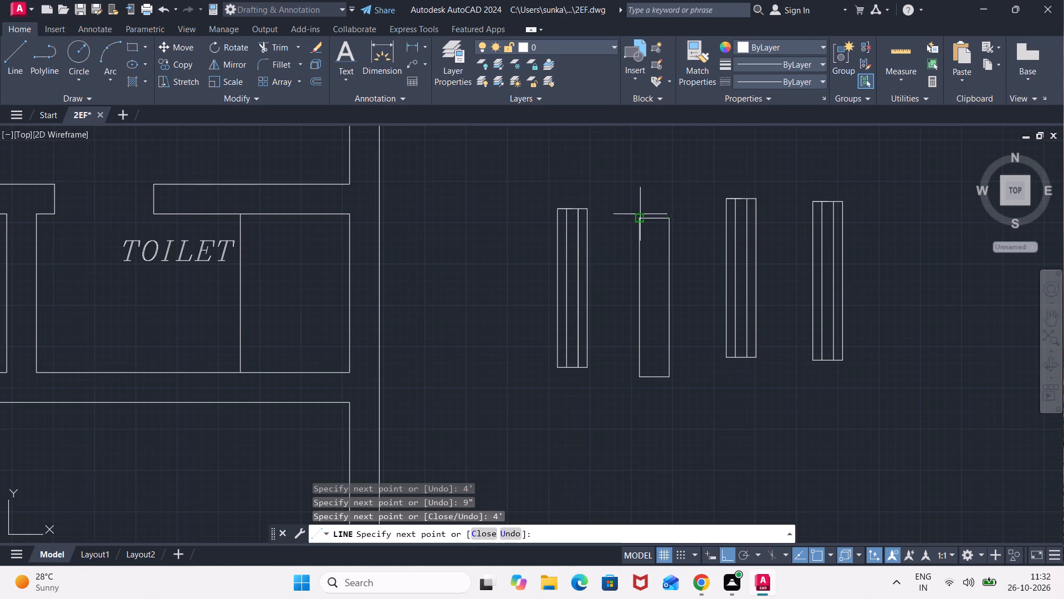
# Draw a vertical centre line through the fourth rectangle between the midpoints of its short edges.
pyautogui.click(652, 217)
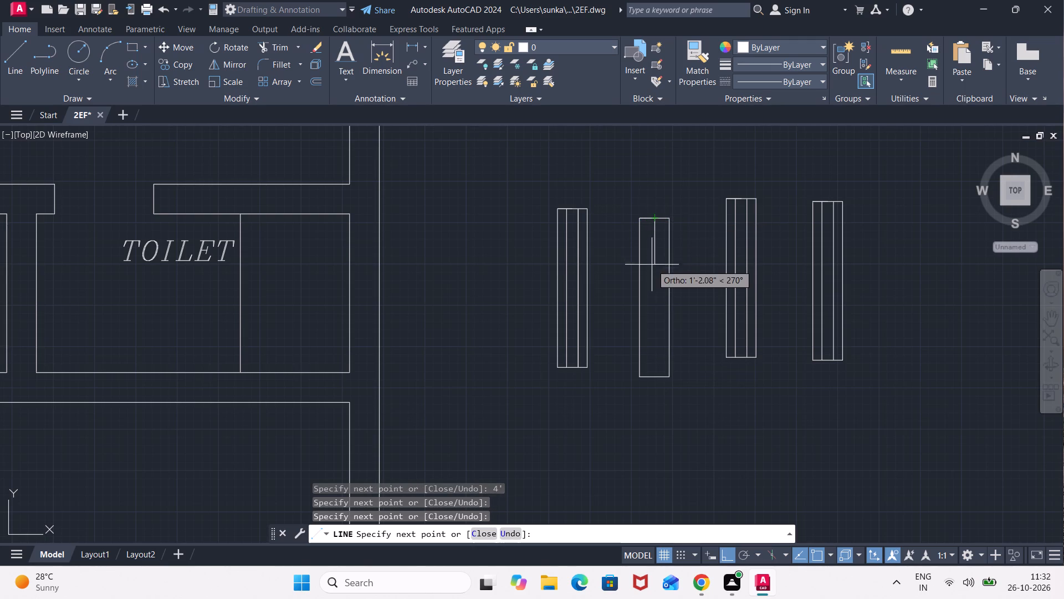
pyautogui.click(657, 376)
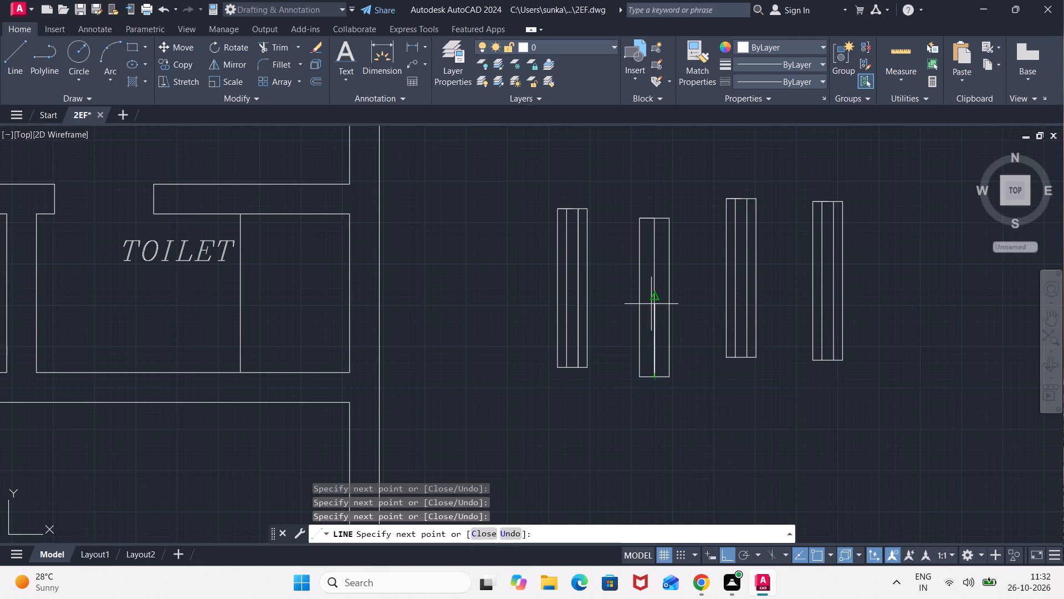
pyautogui.press('Escape')
# Offset the fourth rectangle's vertical centre line by 1.75" to both sides.
pyautogui.write('OF')
pyautogui.press('Return')
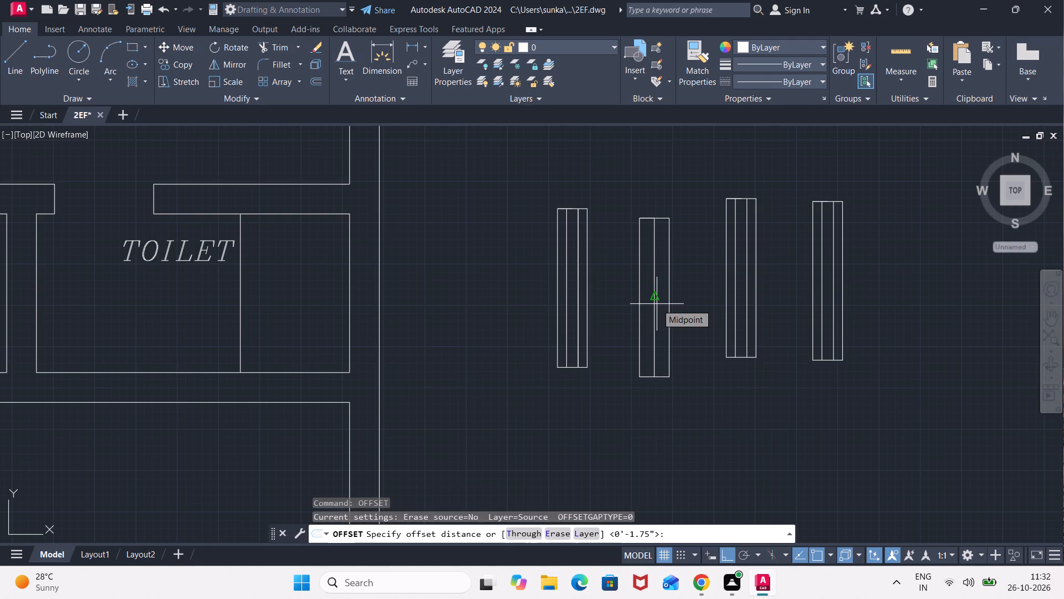
pyautogui.write('1.75')
pyautogui.hotkey('shift', '"')
pyautogui.press('Return')
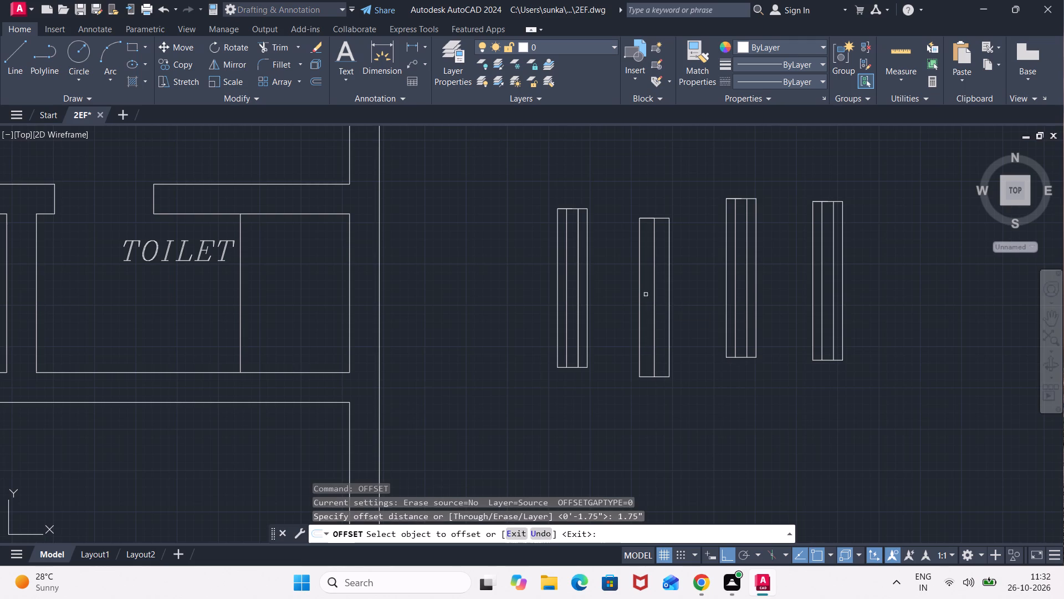
pyautogui.click(656, 297)
pyautogui.click(661, 297)
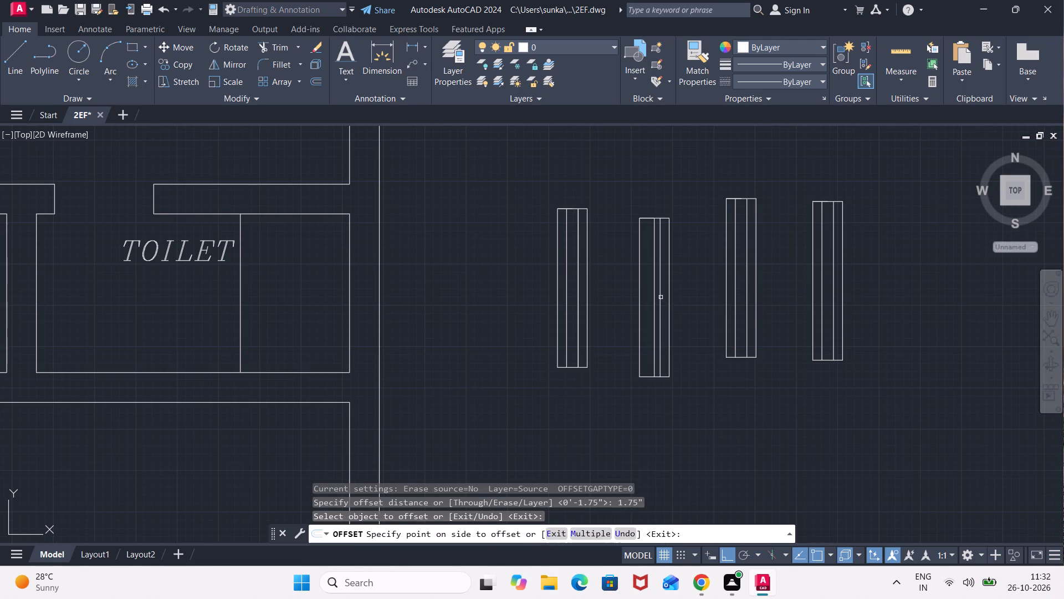
pyautogui.click(652, 300)
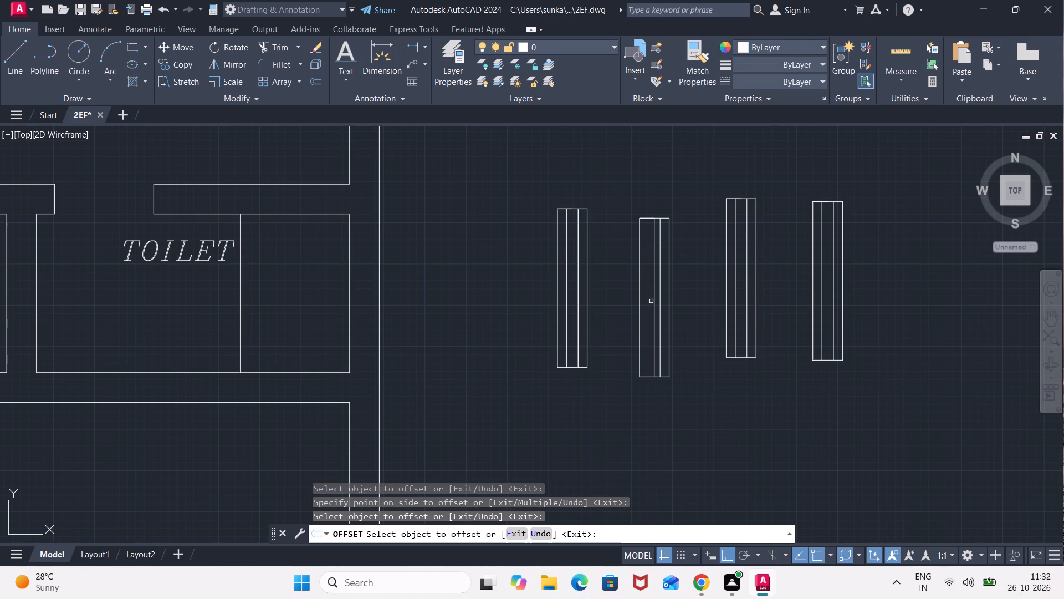
pyautogui.click(656, 302)
pyautogui.click(646, 311)
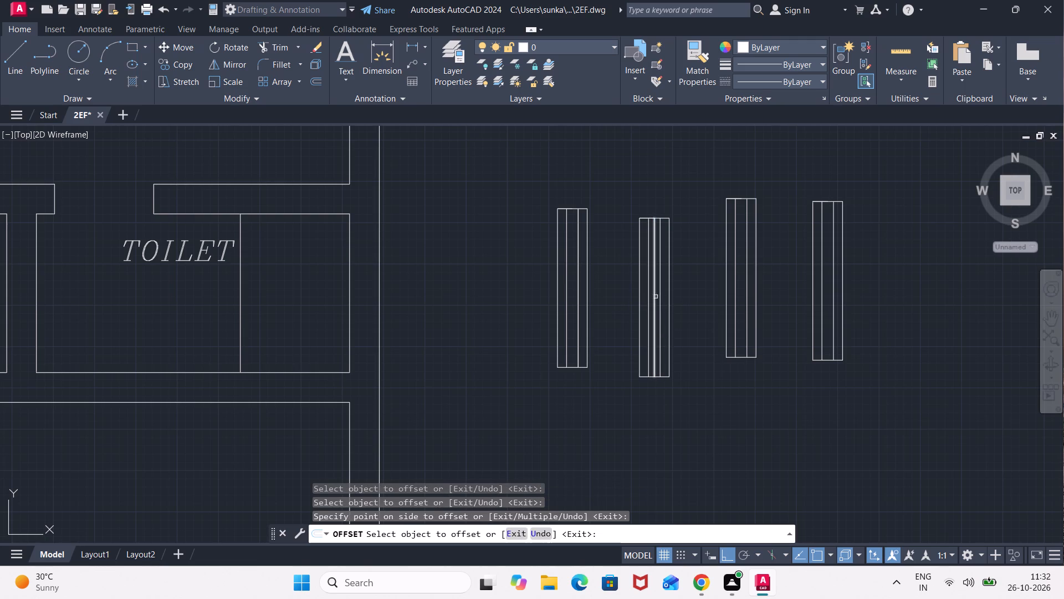
# Delete the original centre line between the two offset lines of the fourth rectangle.
pyautogui.click(656, 297)
pyautogui.press('Delete')
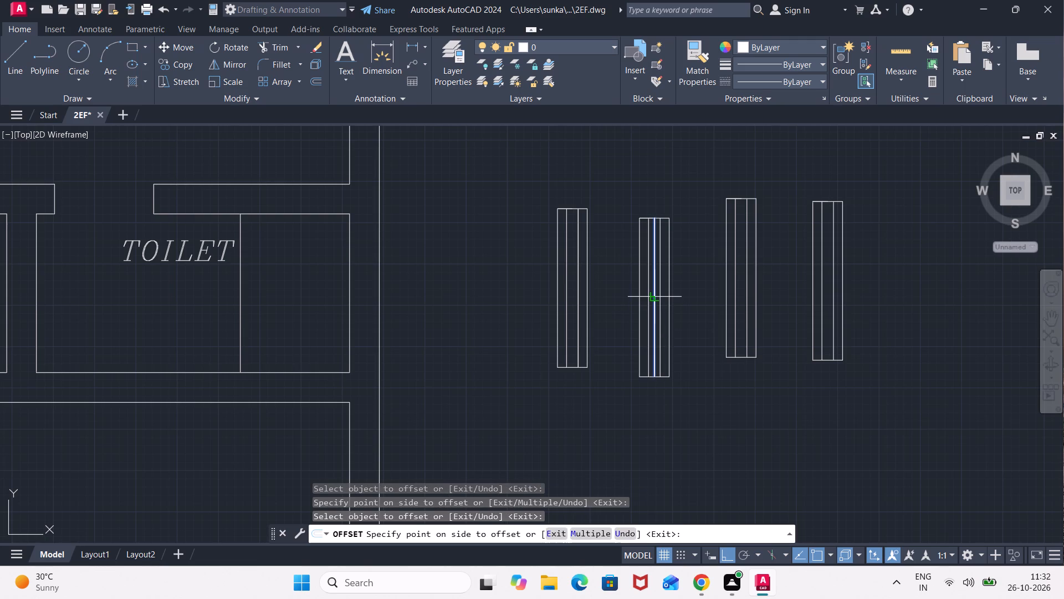
pyautogui.press('Escape')
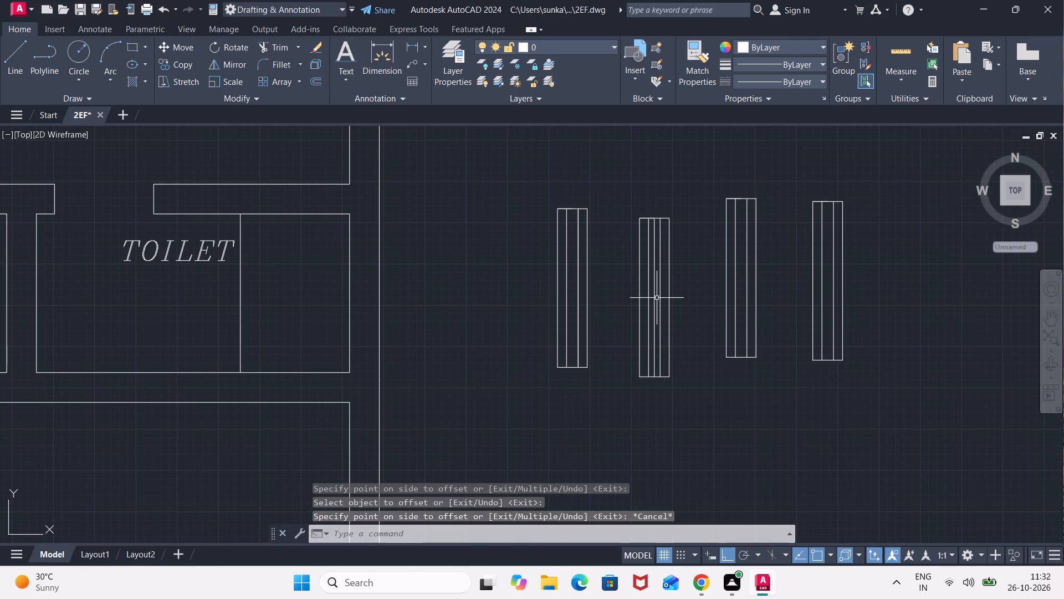
pyautogui.click(653, 306)
pyautogui.press('Delete')
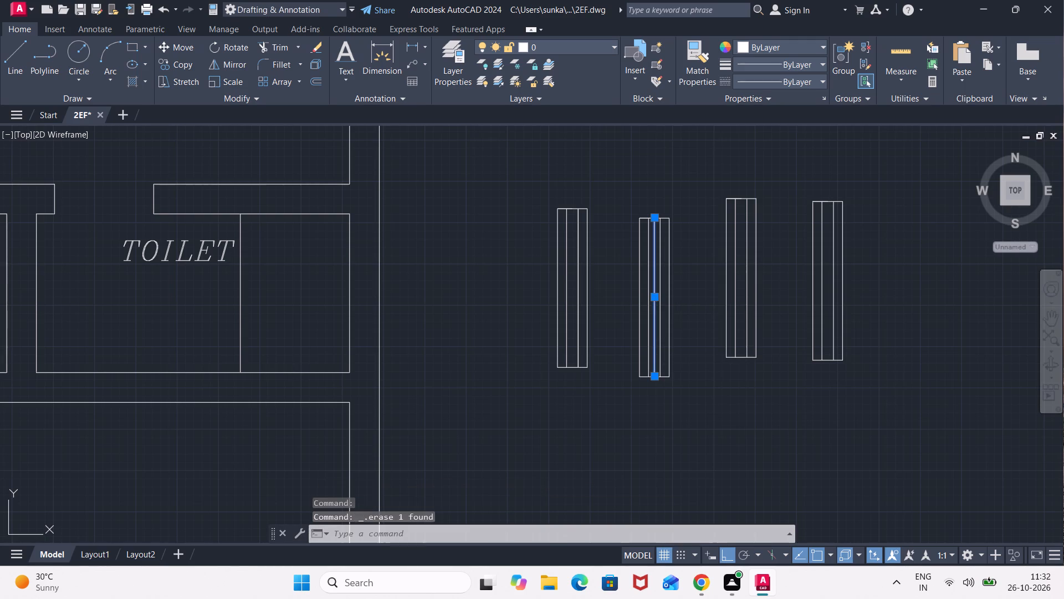
# Draw a smaller upright rectangle, 6" wide and 2' tall, in the empty area east of the four symbols.
pyautogui.moveTo(904, 212); pyautogui.dragTo(916, 247)
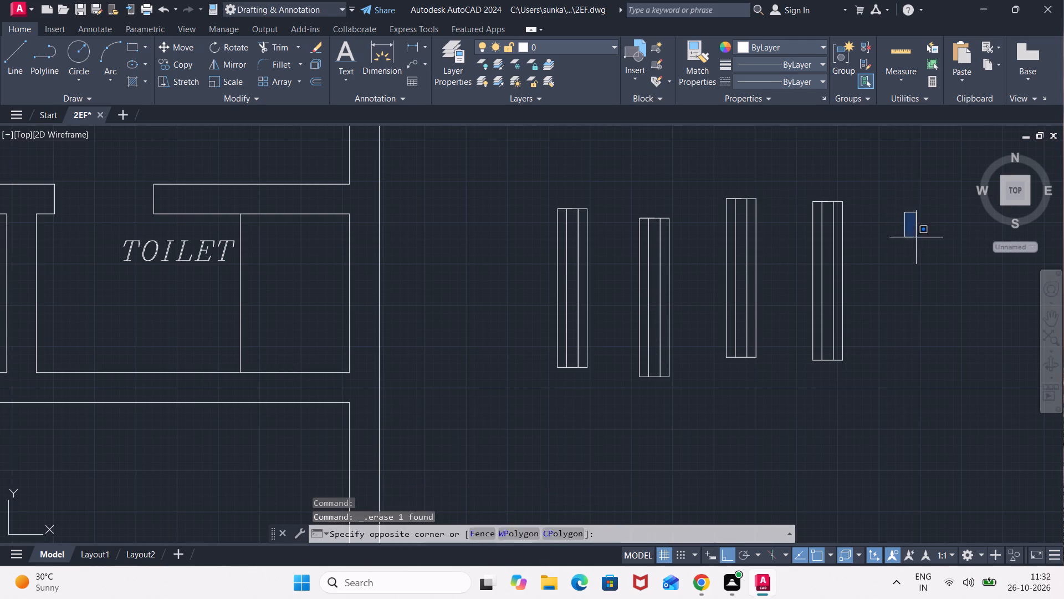
pyautogui.moveTo(916, 247); pyautogui.dragTo(917, 290)
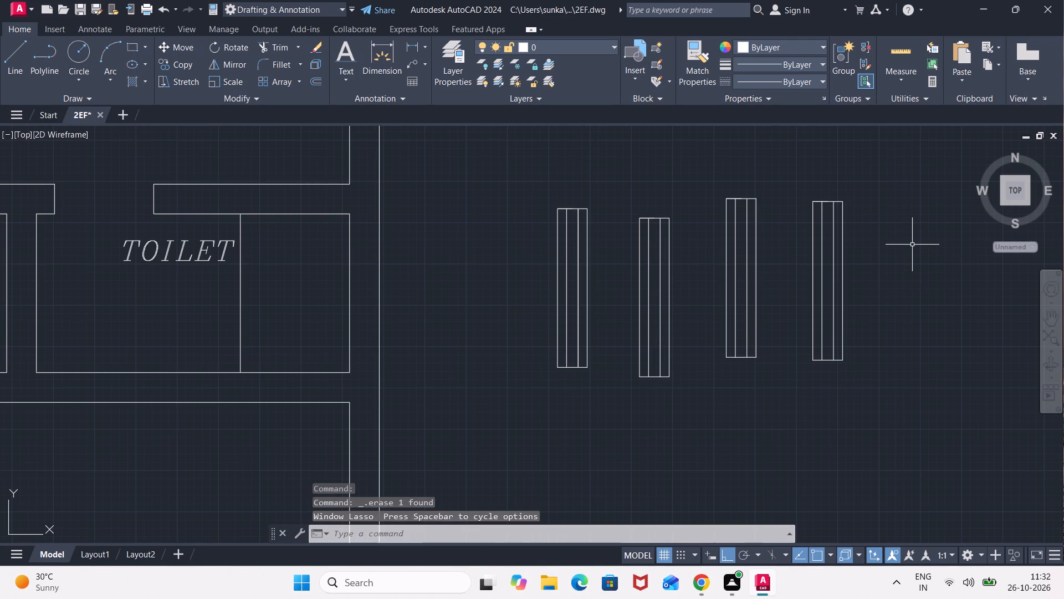
pyautogui.press('l')
pyautogui.press('Return')
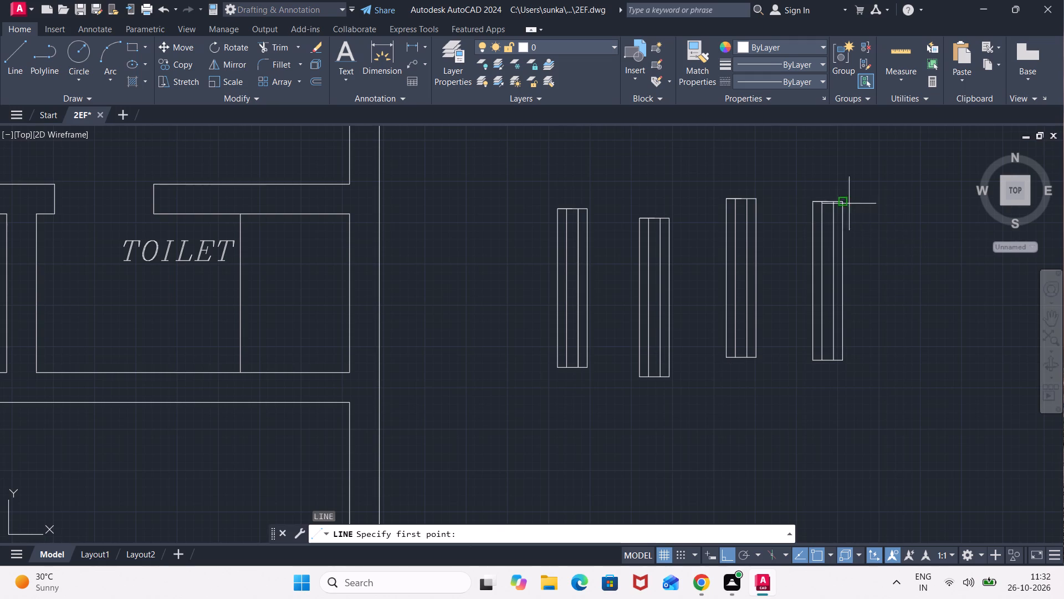
pyautogui.moveTo(898, 198); pyautogui.dragTo(924, 302)
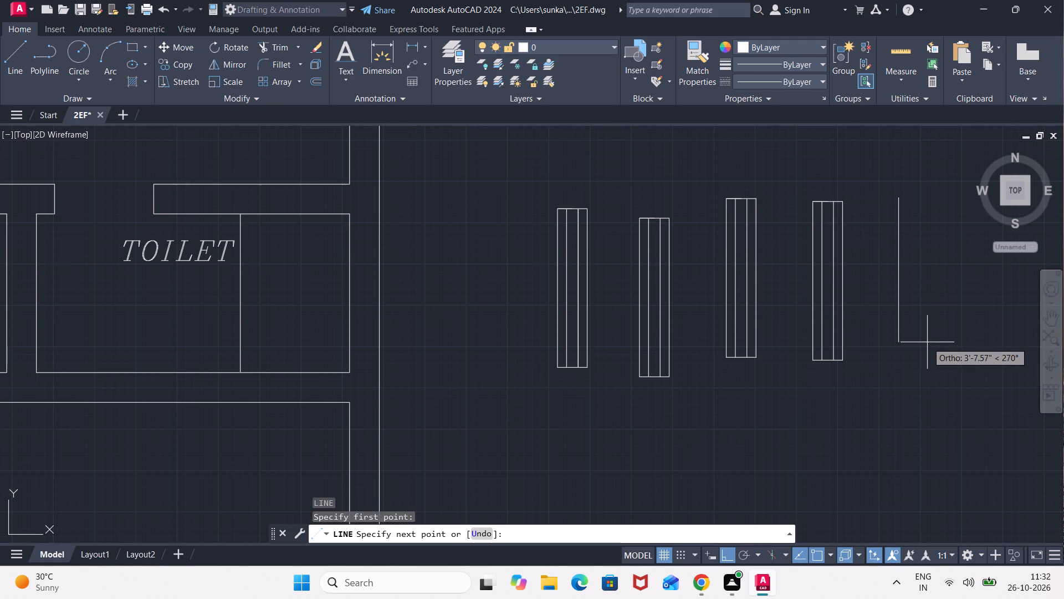
pyautogui.press('2')
pyautogui.press("'")
pyautogui.press('Return')
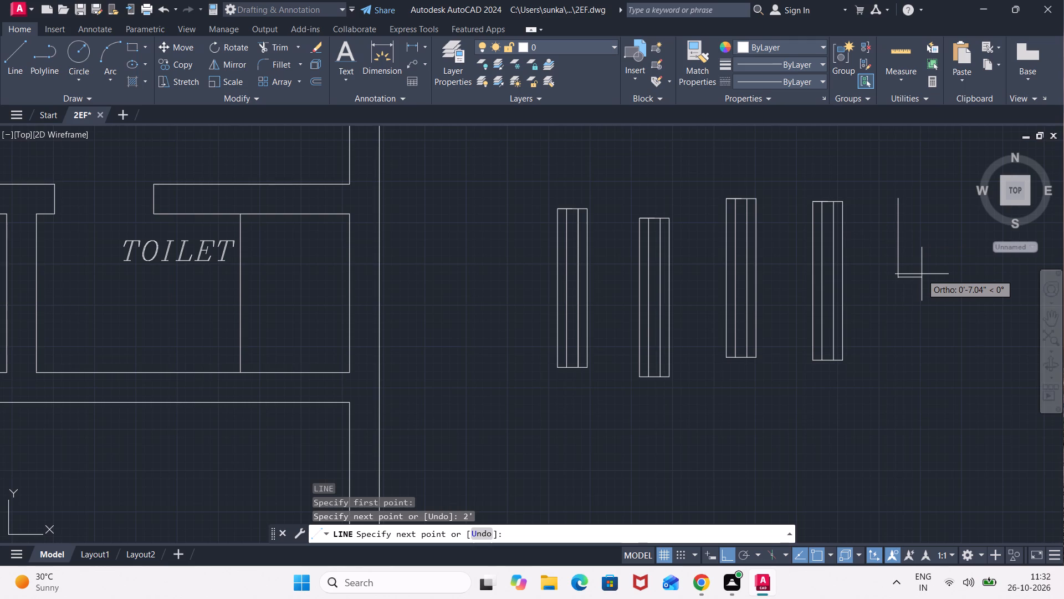
pyautogui.press('6')
pyautogui.hotkey('shift', '"')
pyautogui.press('Return')
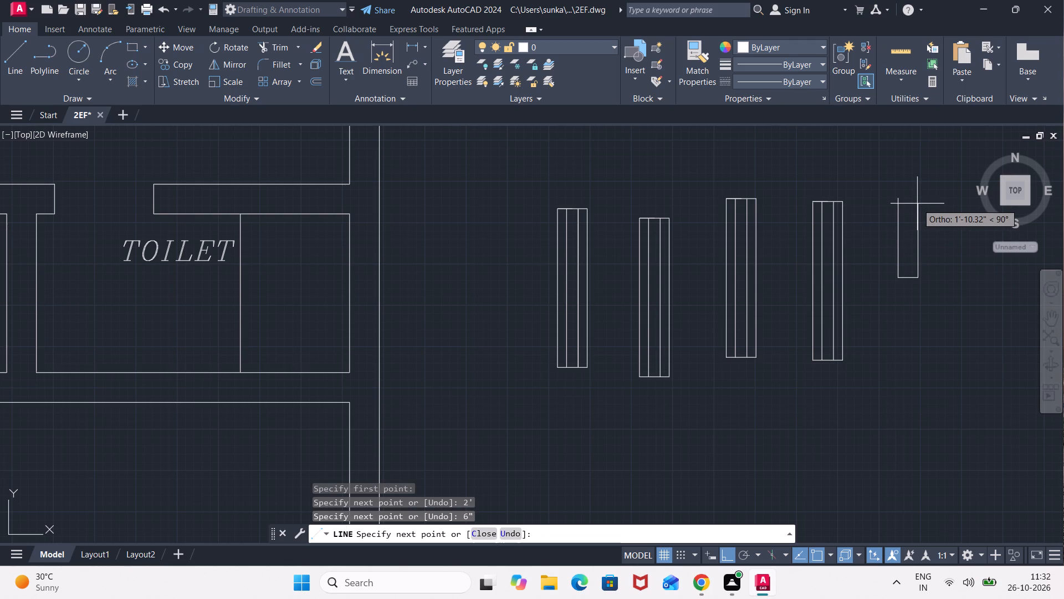
pyautogui.write("2'")
pyautogui.press('Return')
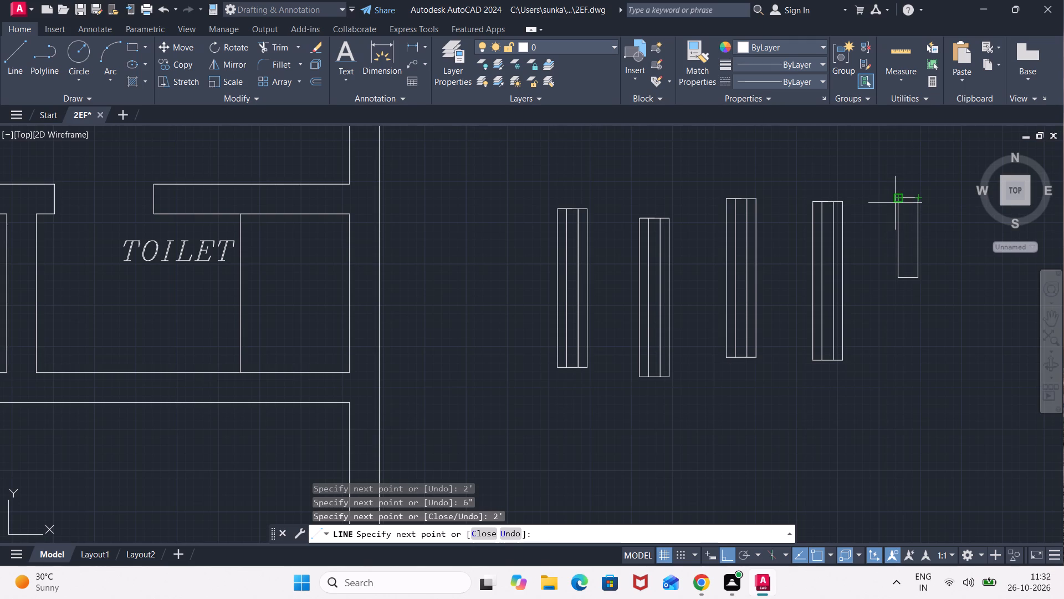
pyautogui.click(902, 200)
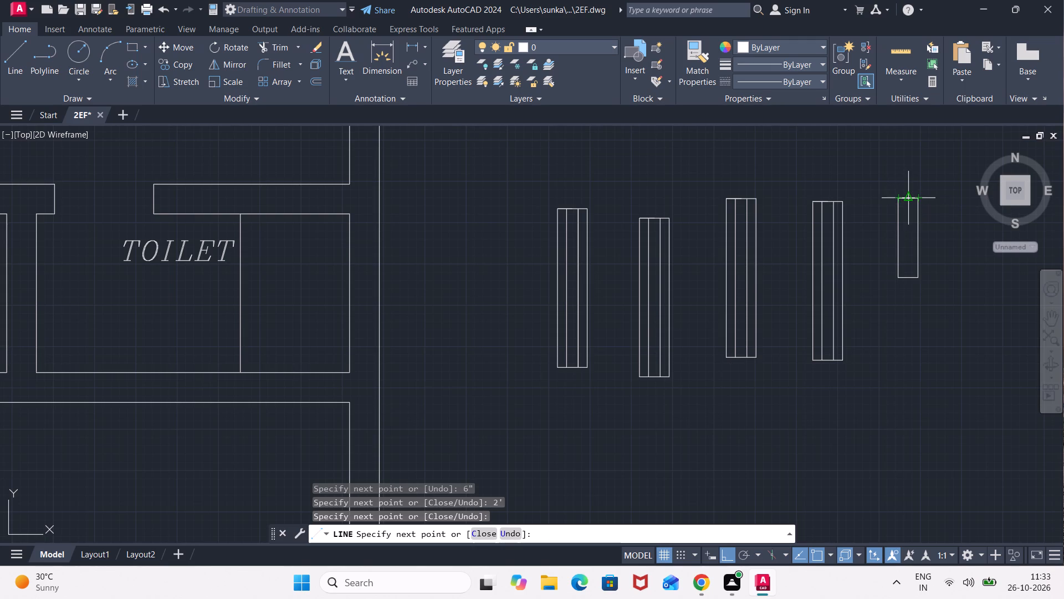
# Draw a vertical centre line through the 2' rectangle between the midpoints of its short edges.
pyautogui.click(909, 199)
pyautogui.click(910, 281)
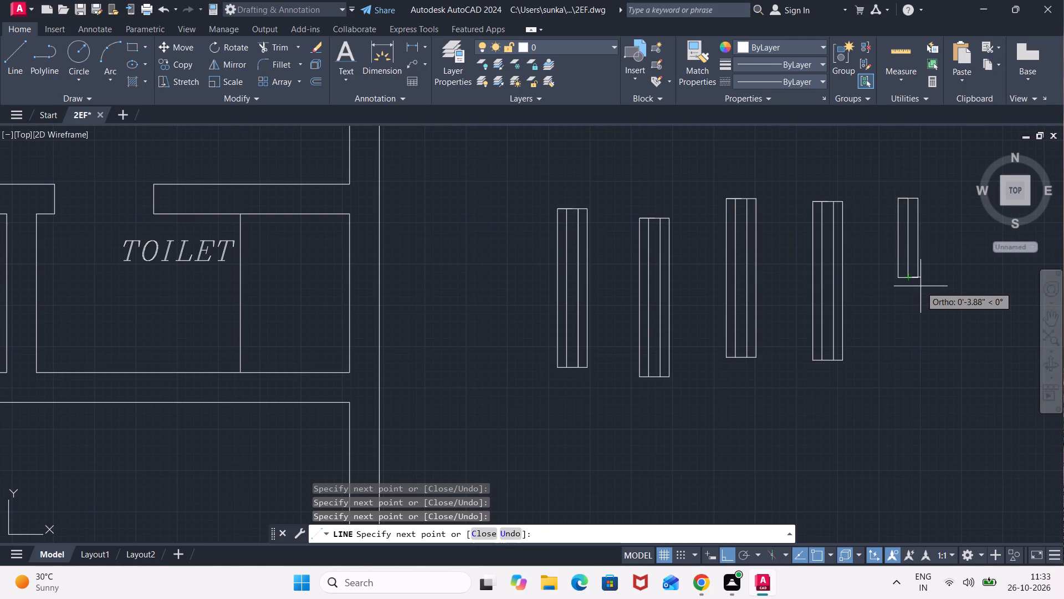
pyautogui.write('OF')
pyautogui.press('Return')
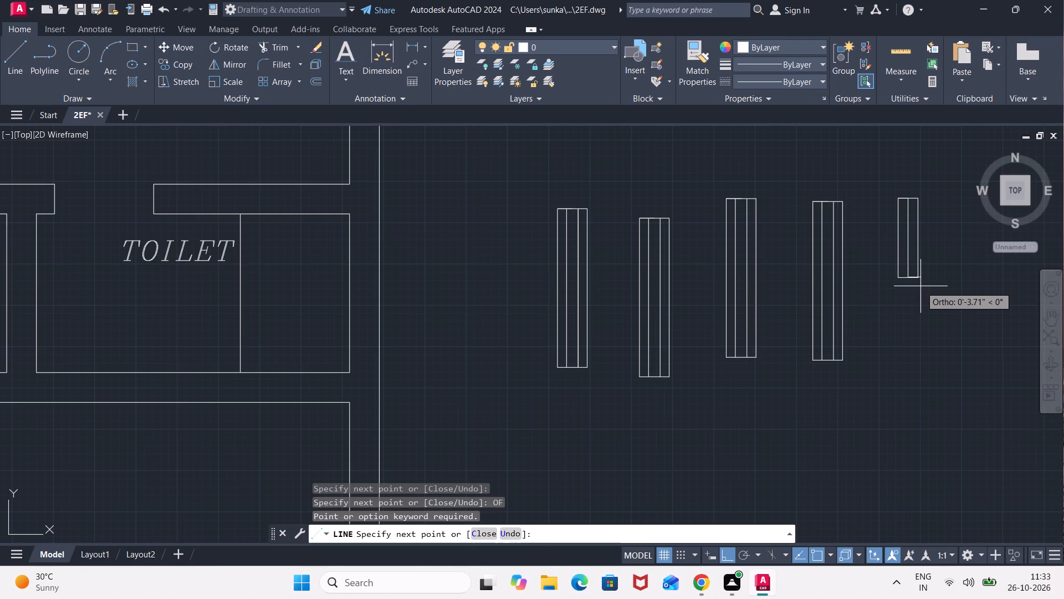
pyautogui.write('OF')
pyautogui.press('BackSpace')
pyautogui.press('BackSpace')
pyautogui.press('Escape')
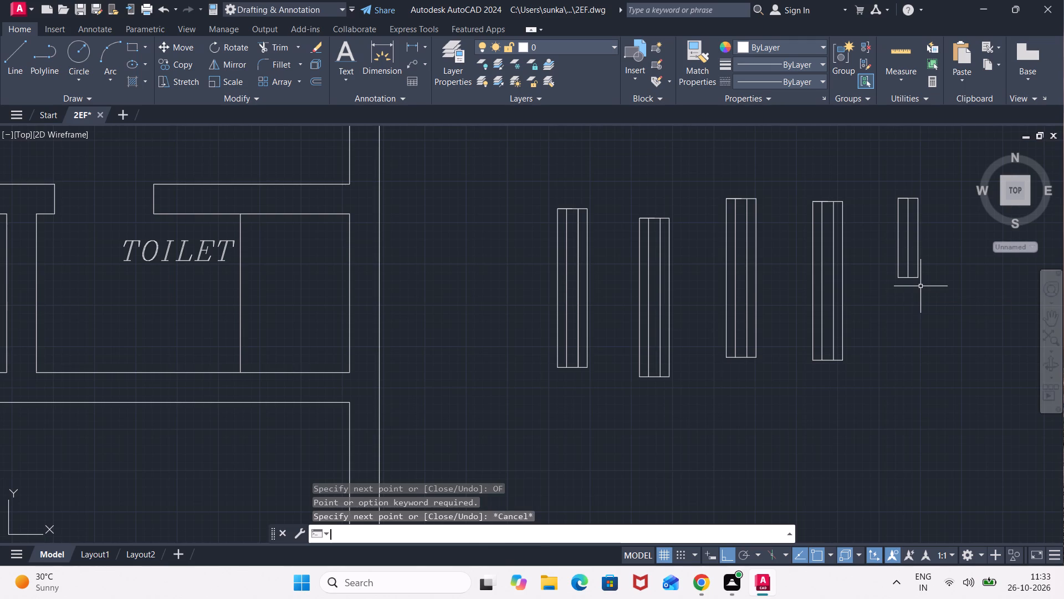
# Offset the 2' rectangle's vertical centre line by 1.75" to the east and try the same offset to the west.
pyautogui.write('OF')
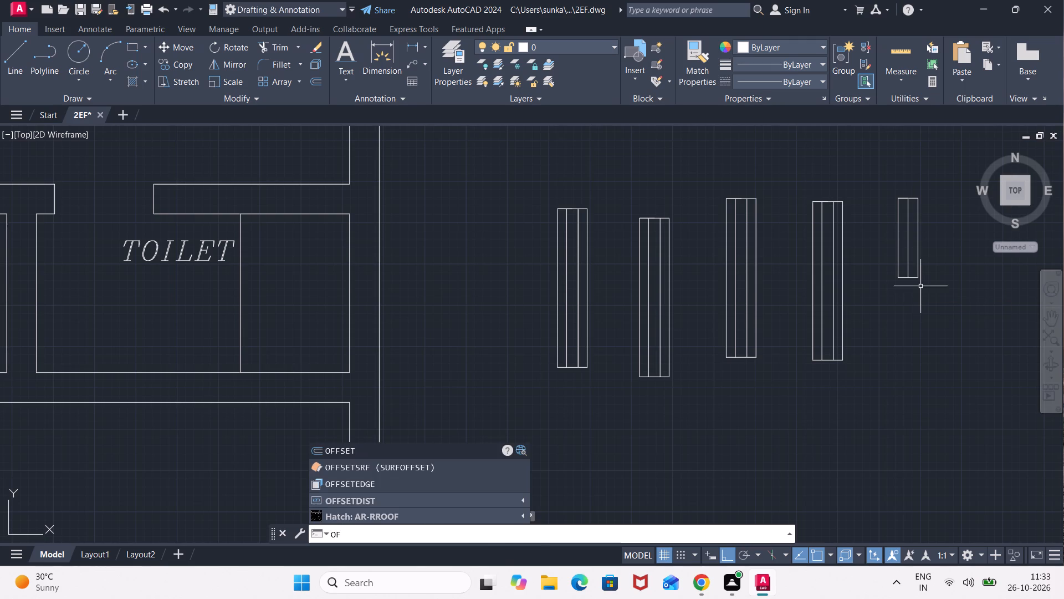
pyautogui.press('Return')
pyautogui.write('1.75')
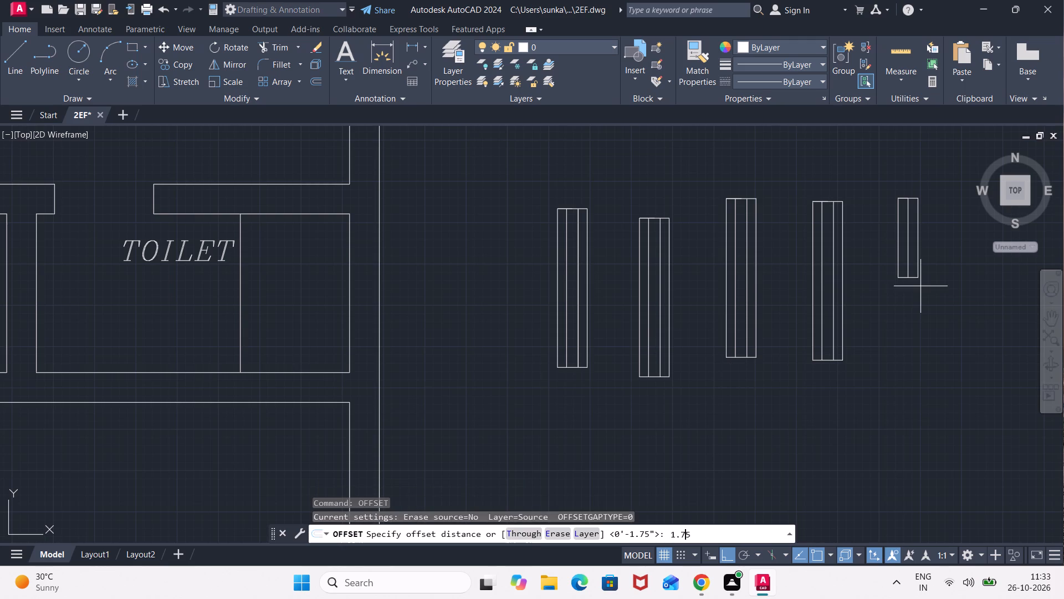
pyautogui.hotkey('shift', '"')
pyautogui.press('Return')
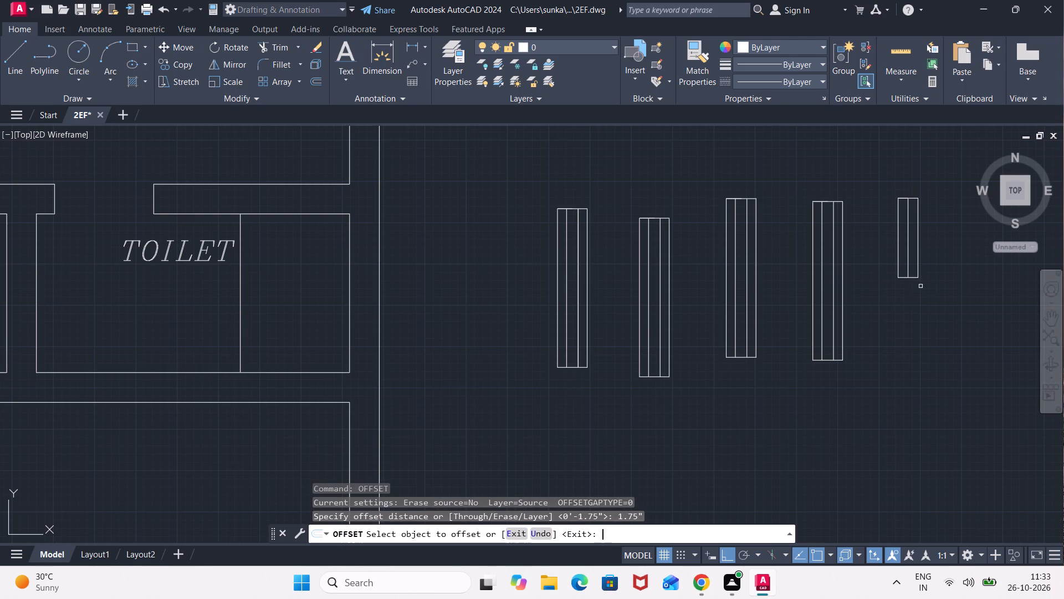
pyautogui.click(909, 257)
pyautogui.click(920, 256)
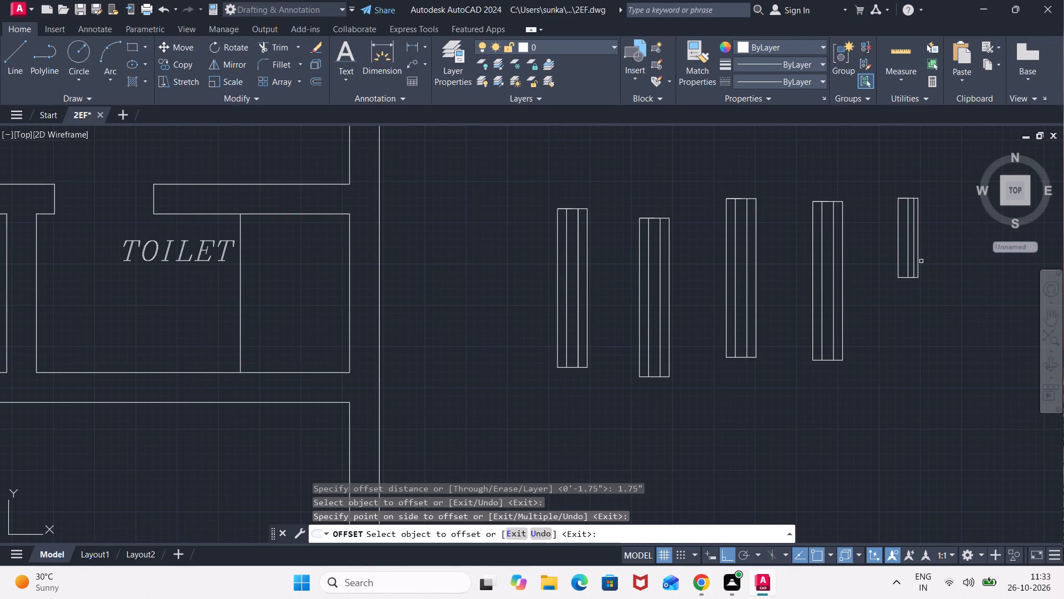
pyautogui.click(907, 261)
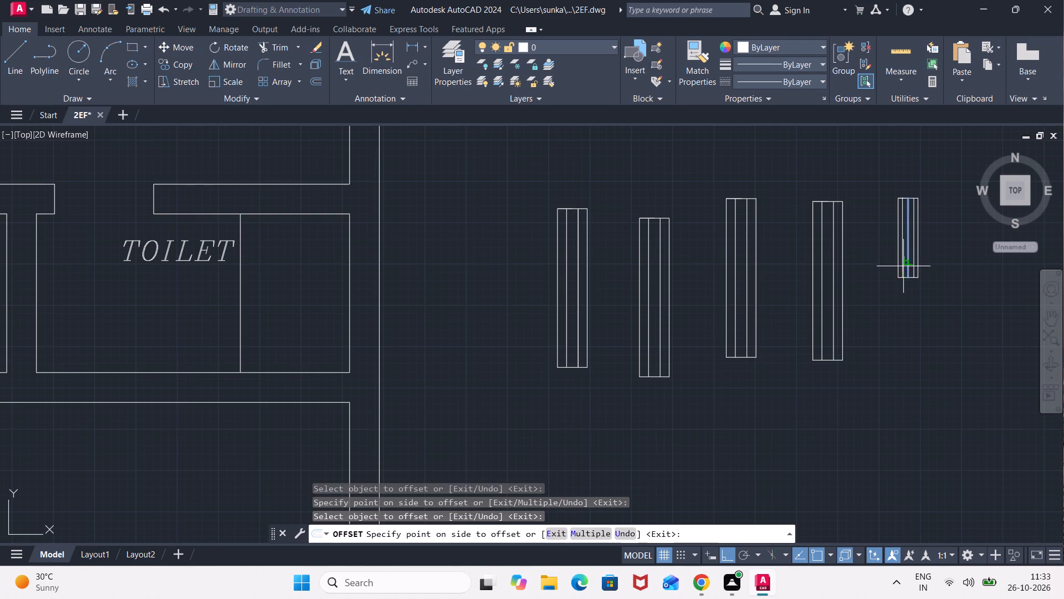
pyautogui.click(904, 266)
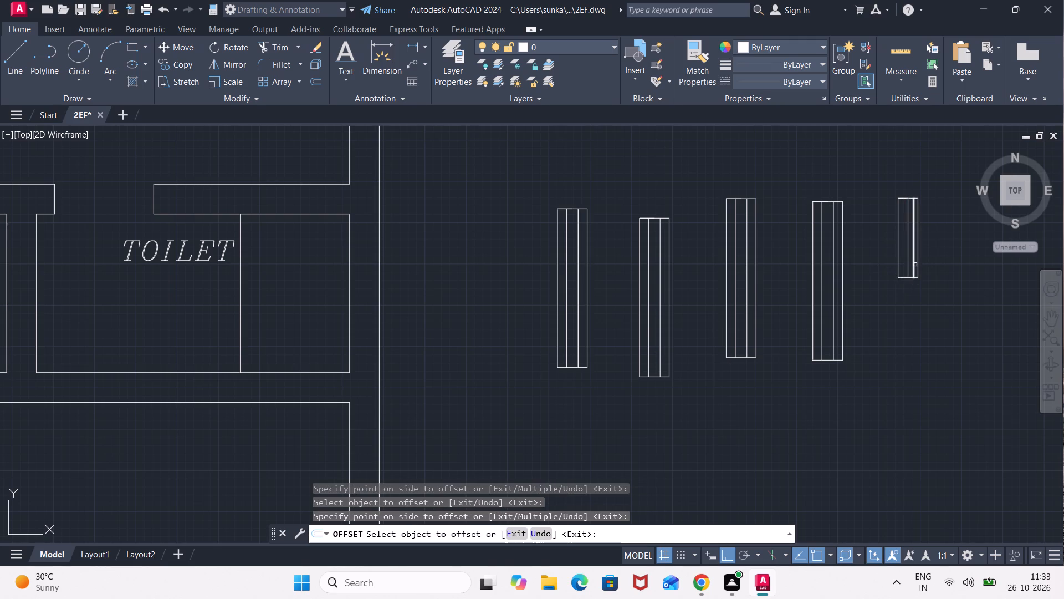
pyautogui.scroll(2, 905, 265)
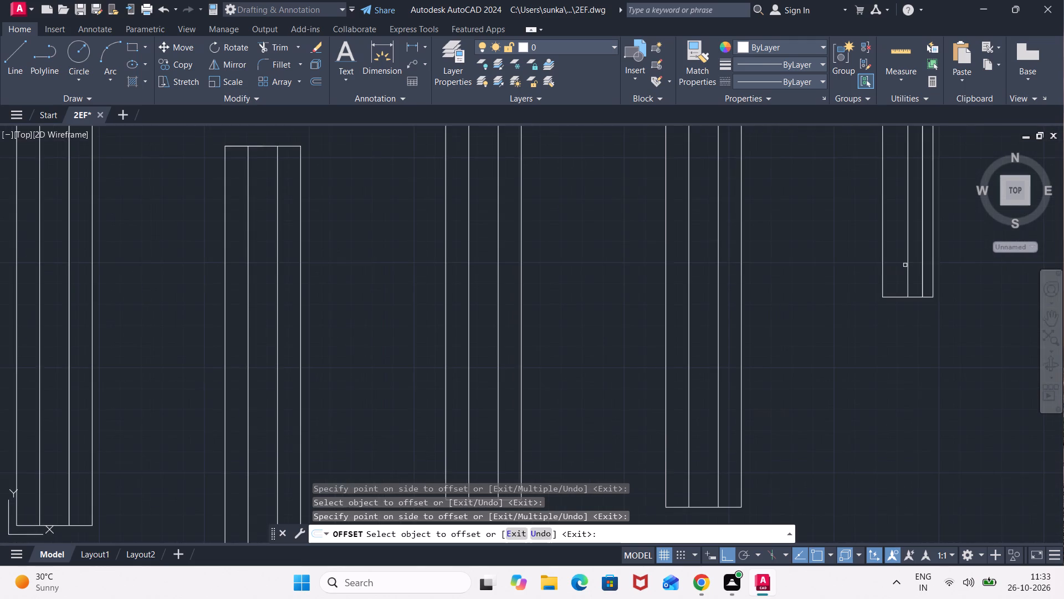
pyautogui.scroll(-1, 905, 265)
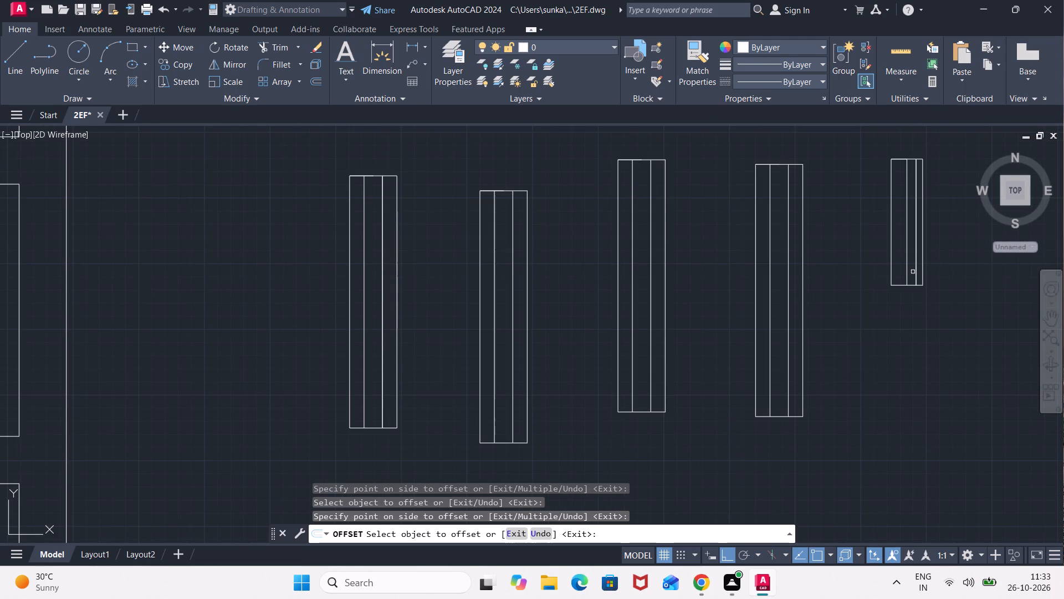
pyautogui.press('Escape')
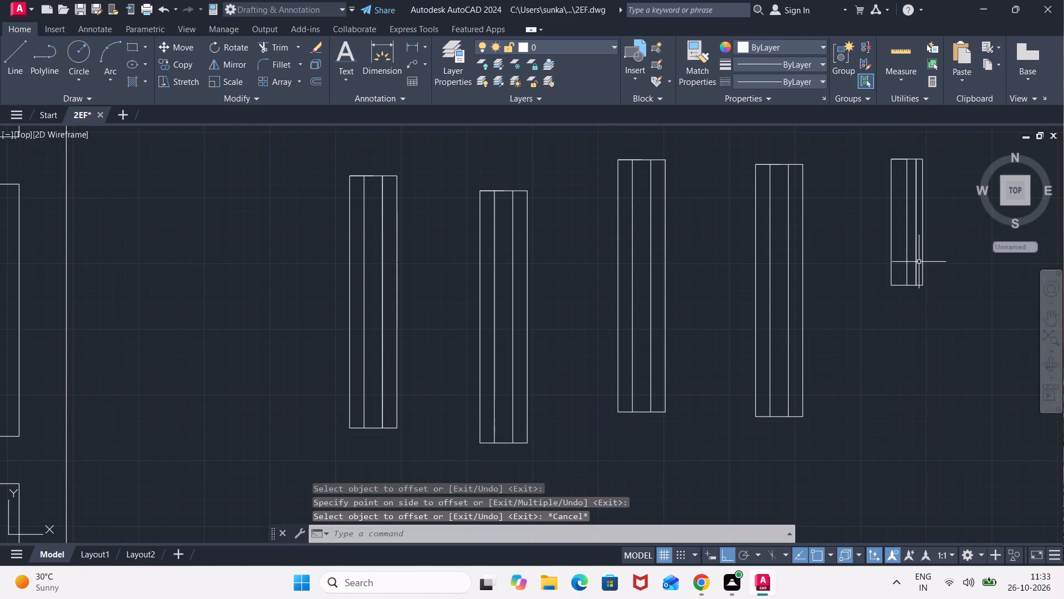
# Delete one of the overlapping offset lines east of the 2' rectangle's centre line.
pyautogui.click(919, 261)
pyautogui.click(917, 262)
pyautogui.click(915, 257)
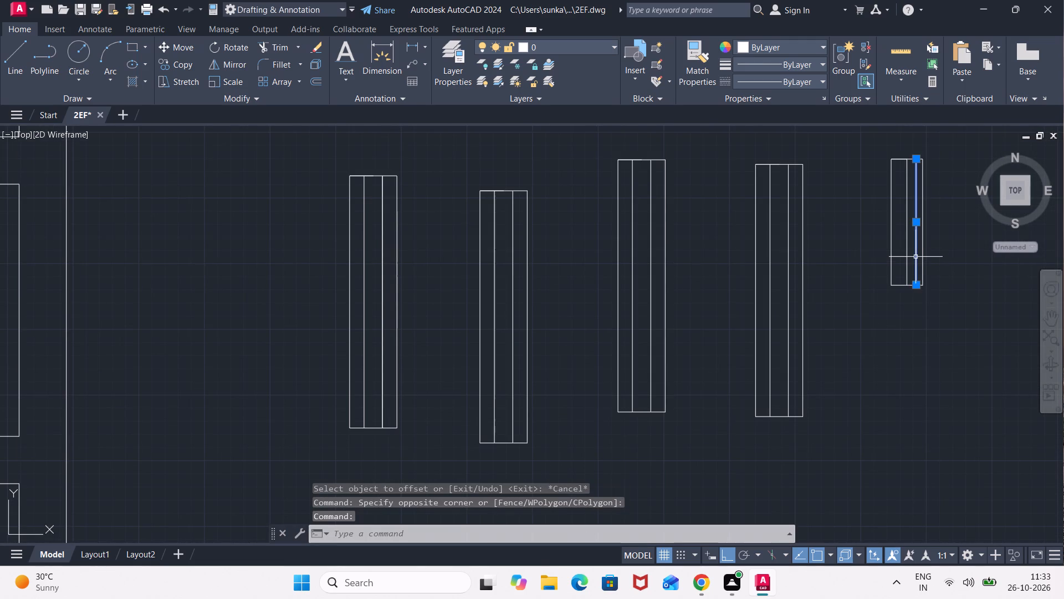
pyautogui.press('Delete')
# Offset the 2' rectangle's vertical centre line by 1.75" to the west side.
pyautogui.write('OF')
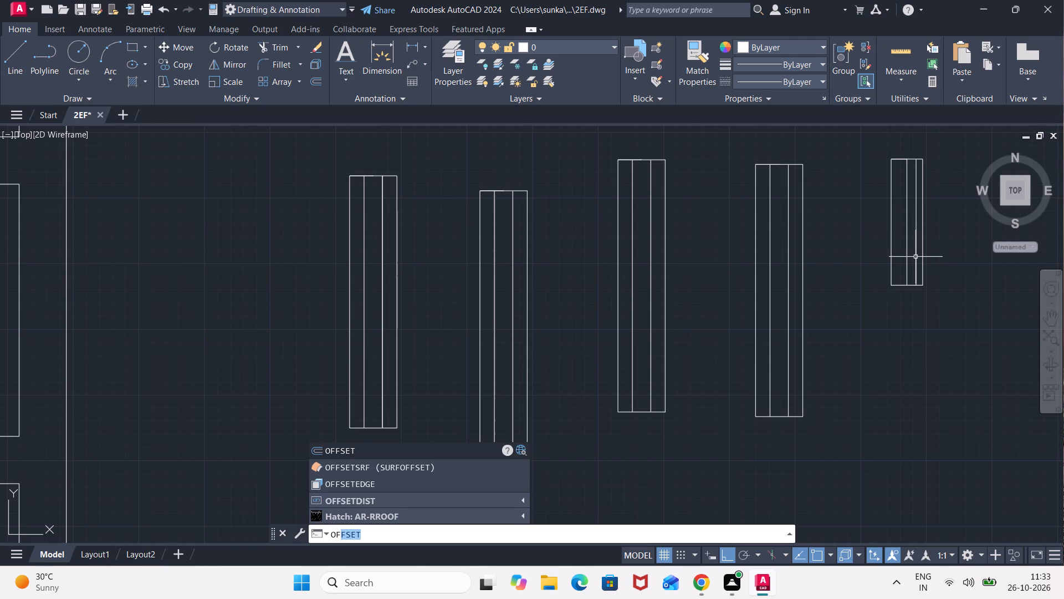
pyautogui.write('FSET')
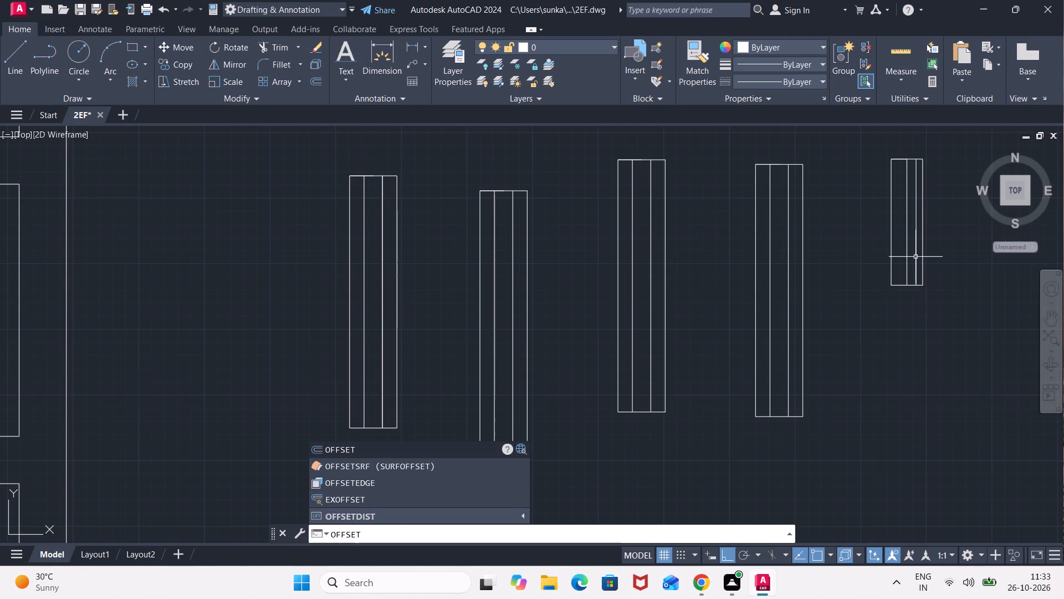
pyautogui.press('Return')
pyautogui.write('1.75')
pyautogui.hotkey('shift', '"')
pyautogui.press('Return')
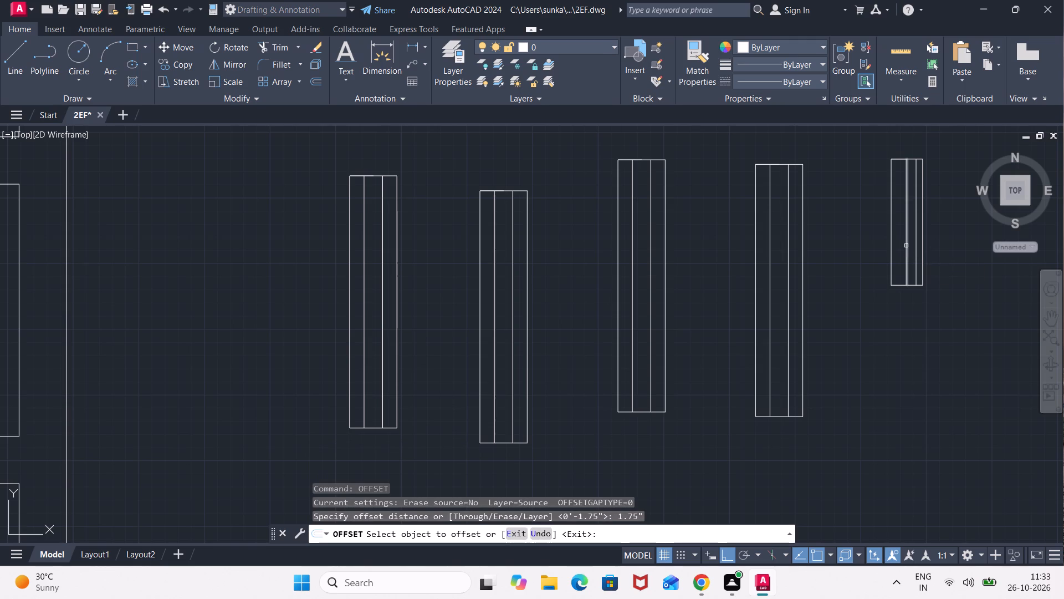
pyautogui.click(906, 245)
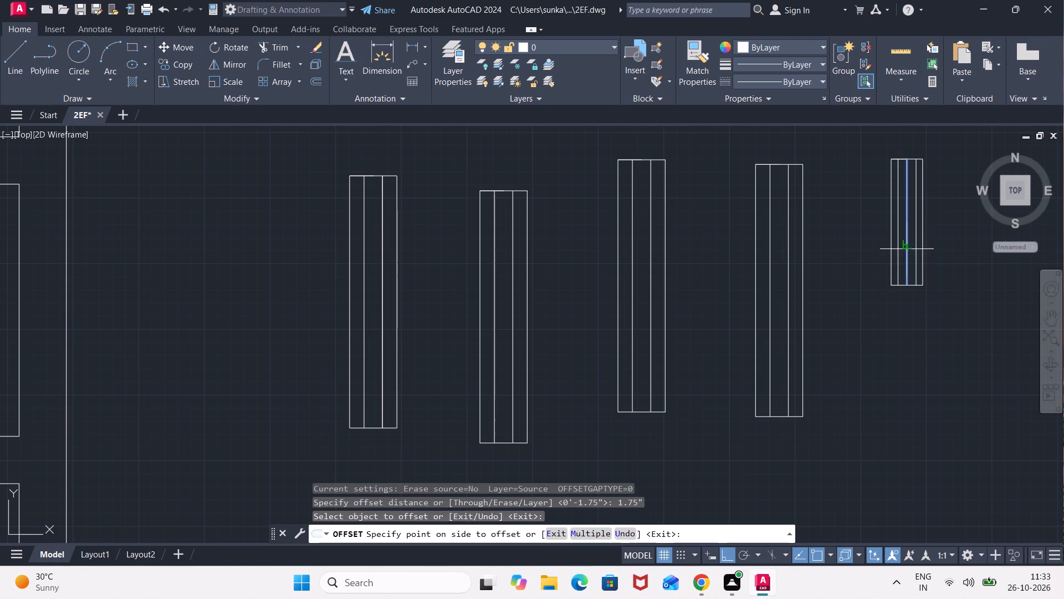
pyautogui.click(902, 250)
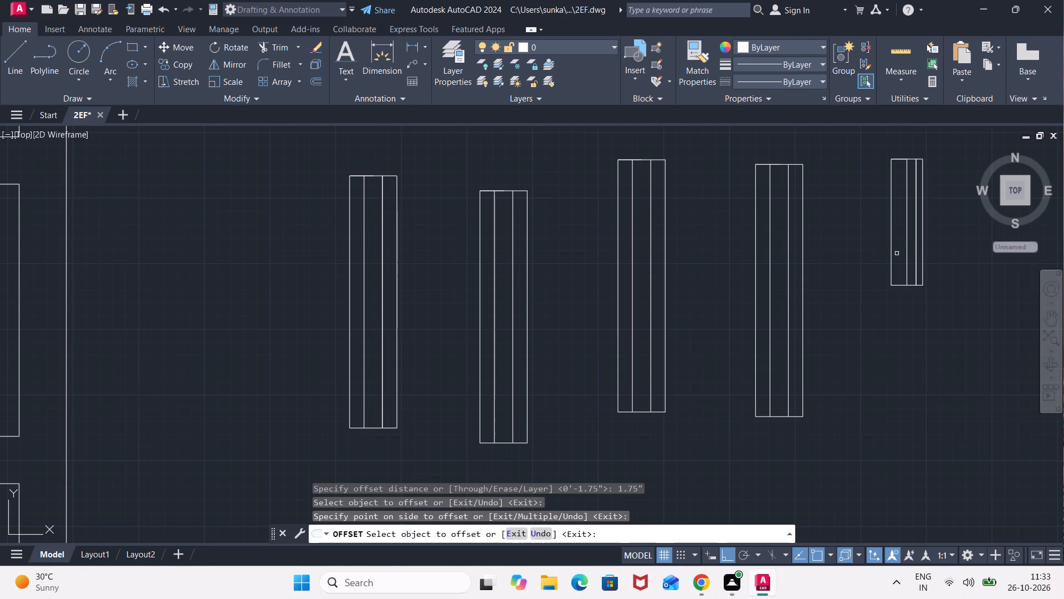
pyautogui.click(907, 245)
pyautogui.click(901, 249)
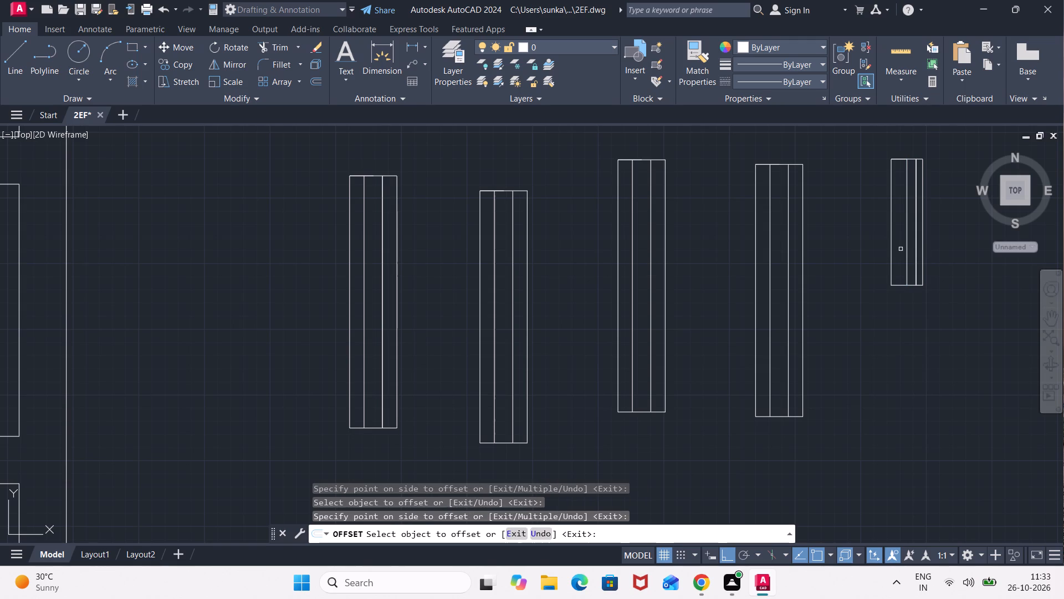
pyautogui.click(906, 246)
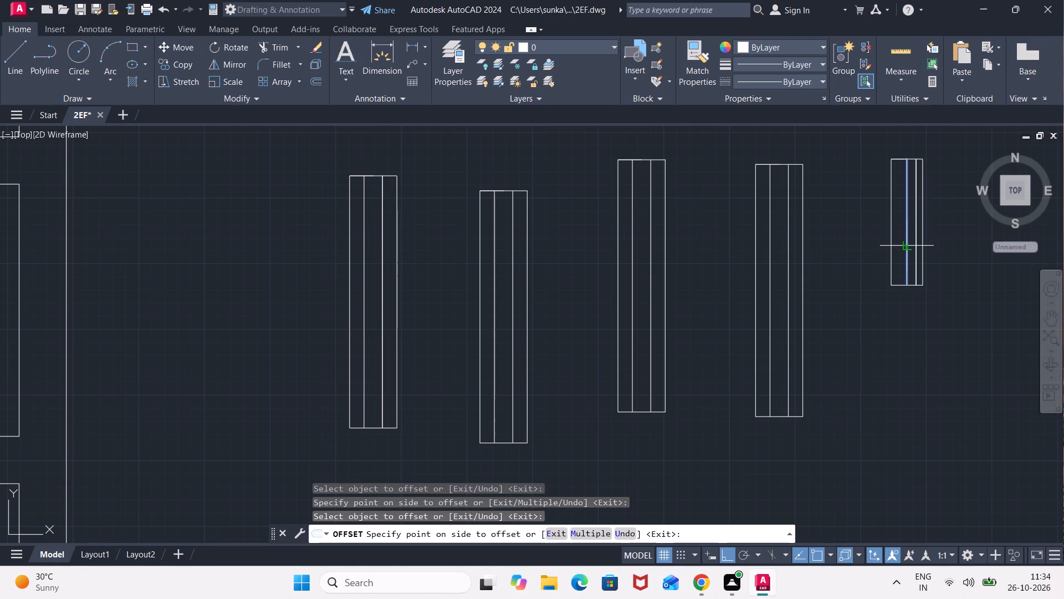
pyautogui.click(897, 249)
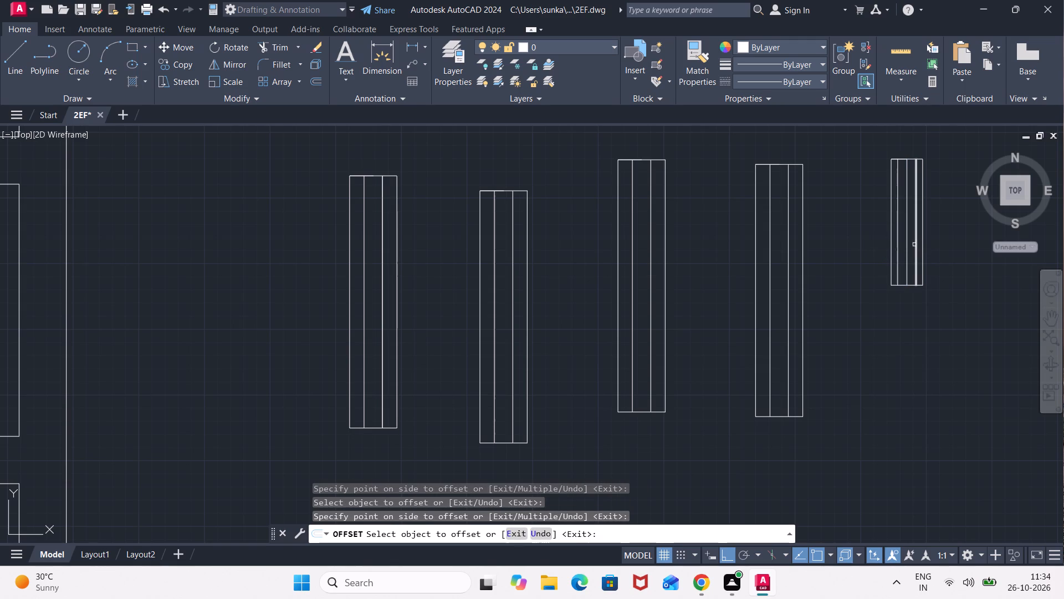
pyautogui.click(907, 249)
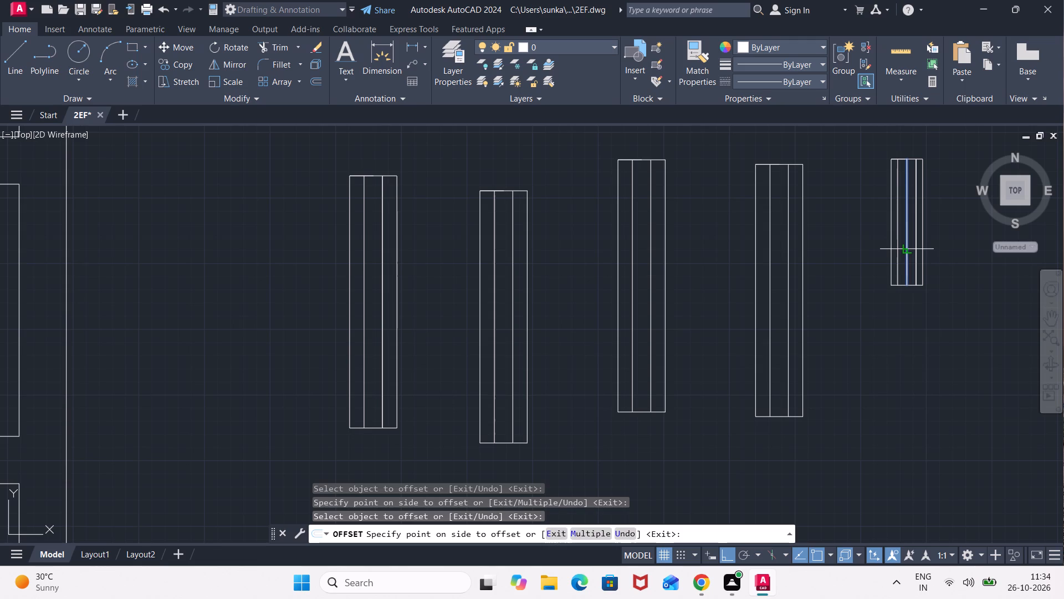
pyautogui.press('Escape')
# Delete the original centre line between the offset lines of the 2' rectangle.
pyautogui.click(908, 251)
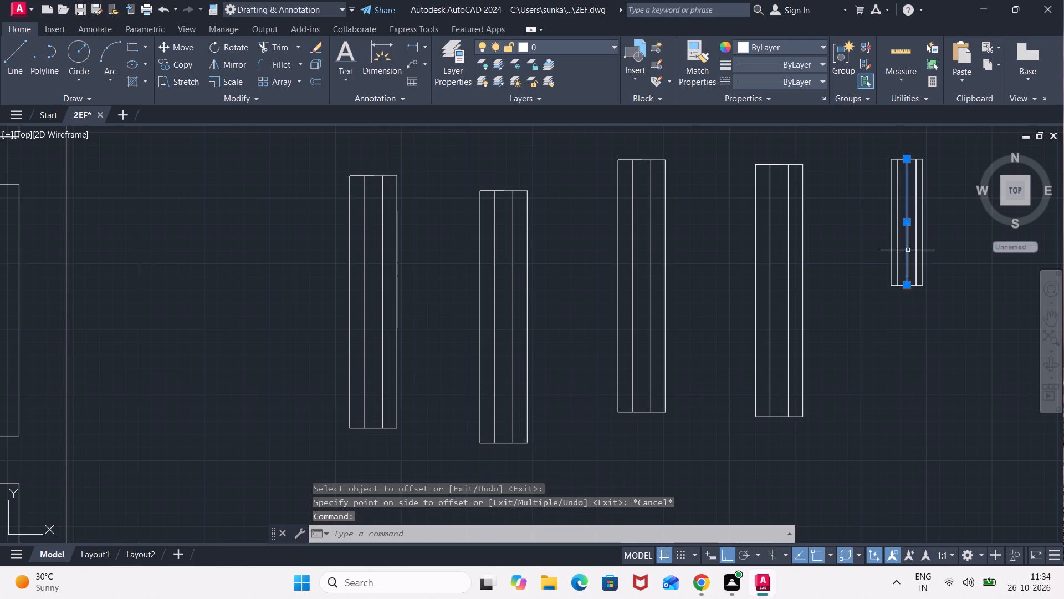
pyautogui.press('Delete')
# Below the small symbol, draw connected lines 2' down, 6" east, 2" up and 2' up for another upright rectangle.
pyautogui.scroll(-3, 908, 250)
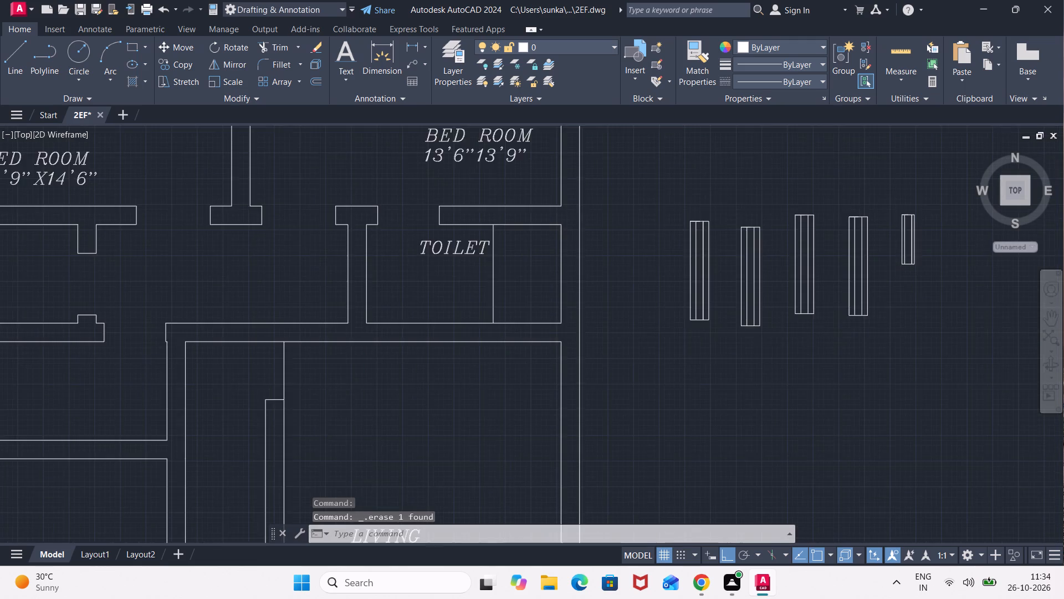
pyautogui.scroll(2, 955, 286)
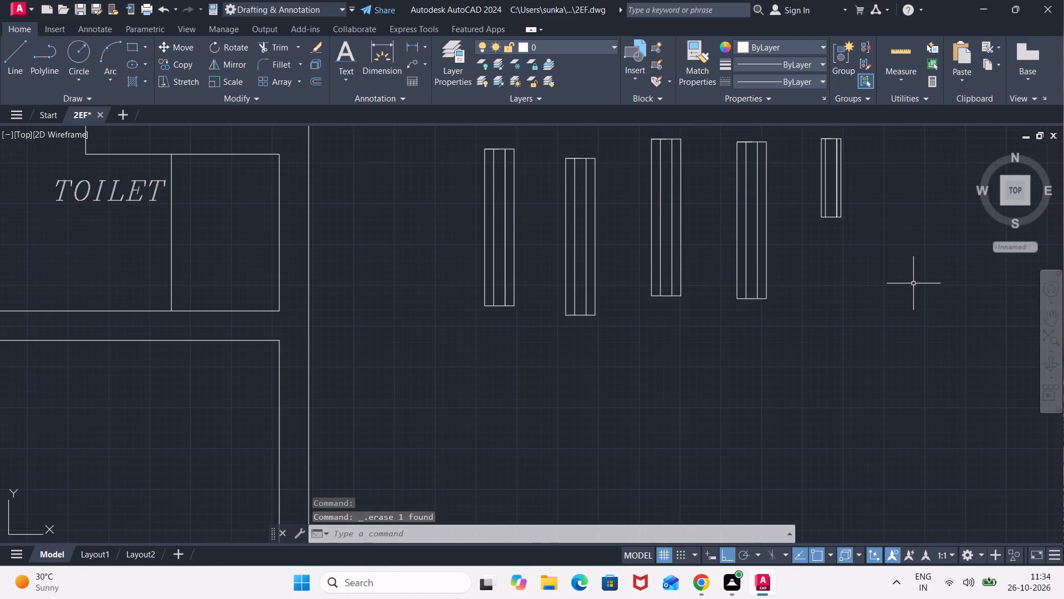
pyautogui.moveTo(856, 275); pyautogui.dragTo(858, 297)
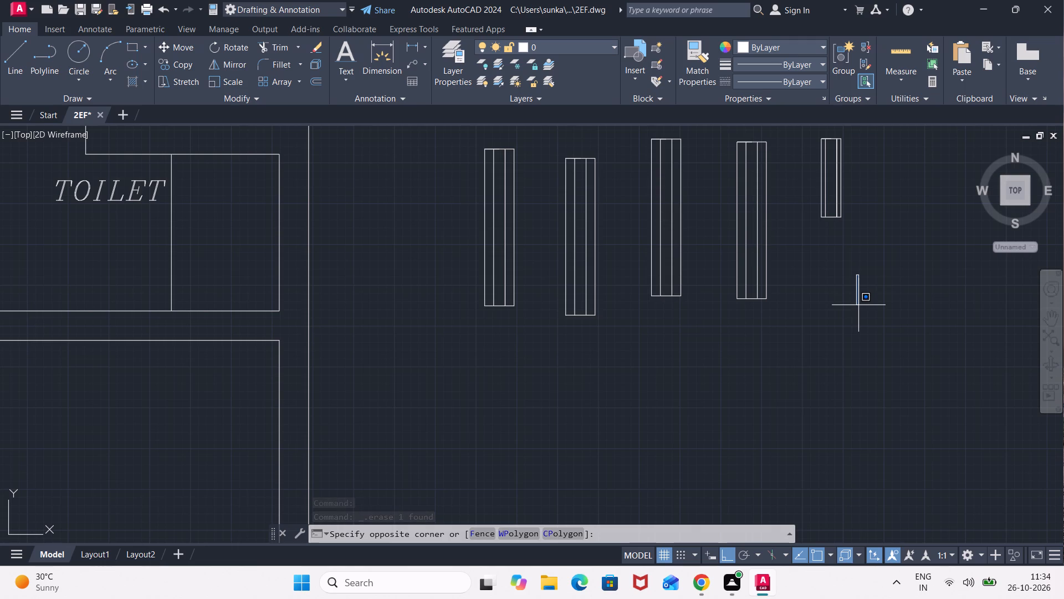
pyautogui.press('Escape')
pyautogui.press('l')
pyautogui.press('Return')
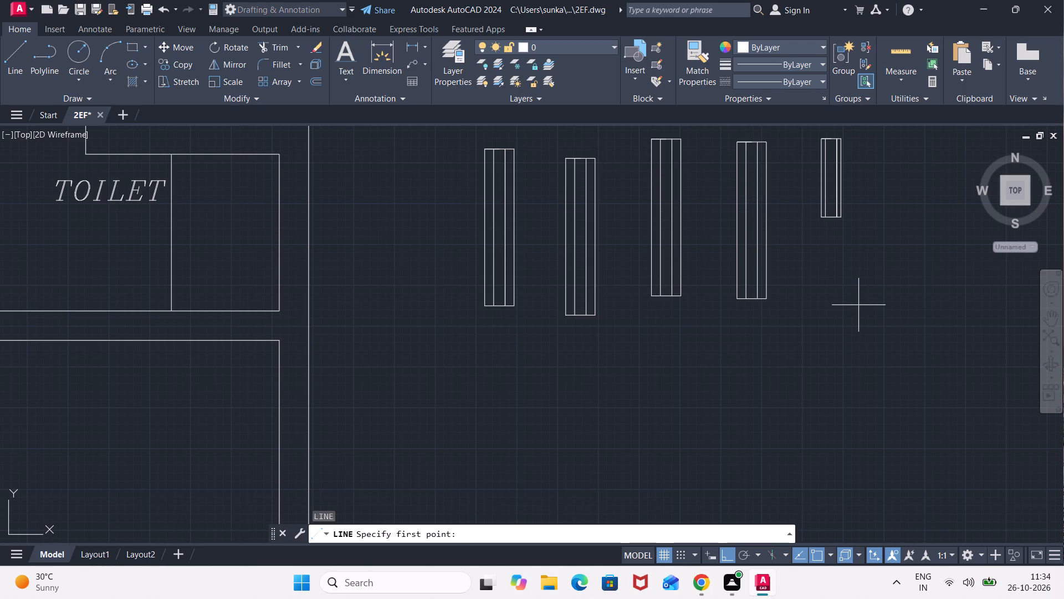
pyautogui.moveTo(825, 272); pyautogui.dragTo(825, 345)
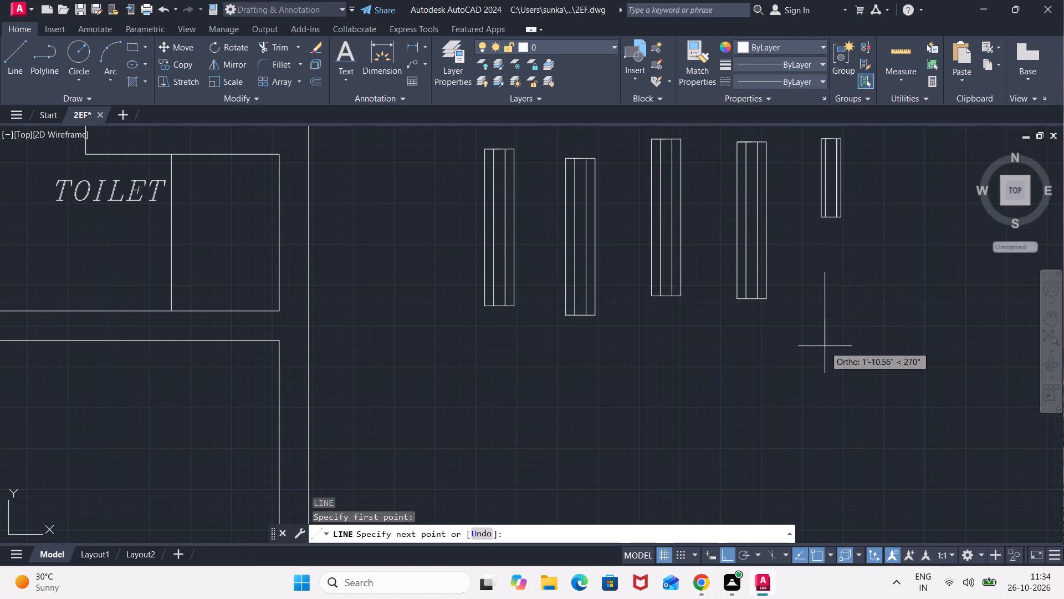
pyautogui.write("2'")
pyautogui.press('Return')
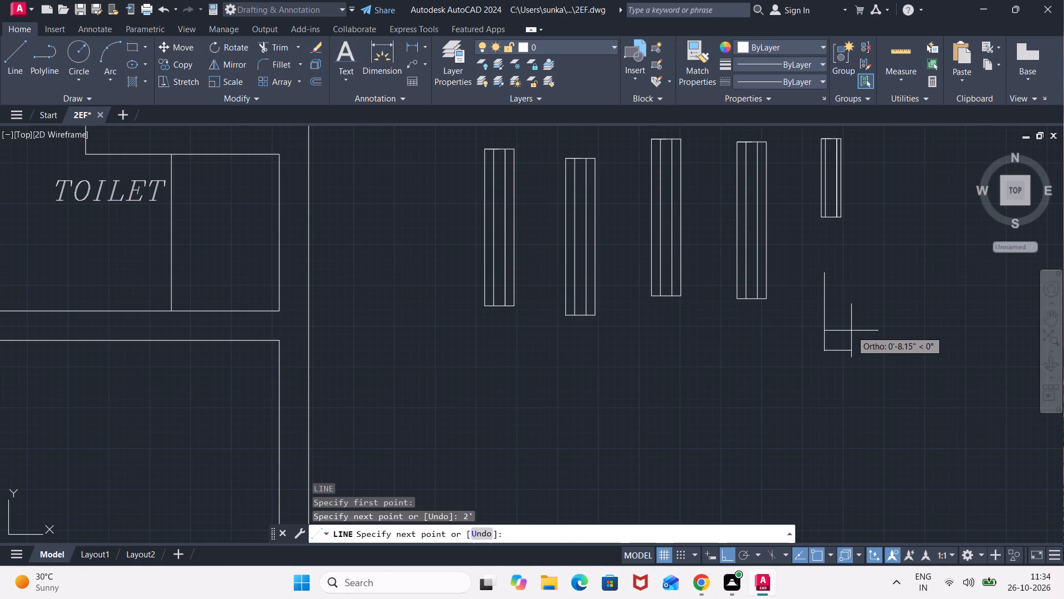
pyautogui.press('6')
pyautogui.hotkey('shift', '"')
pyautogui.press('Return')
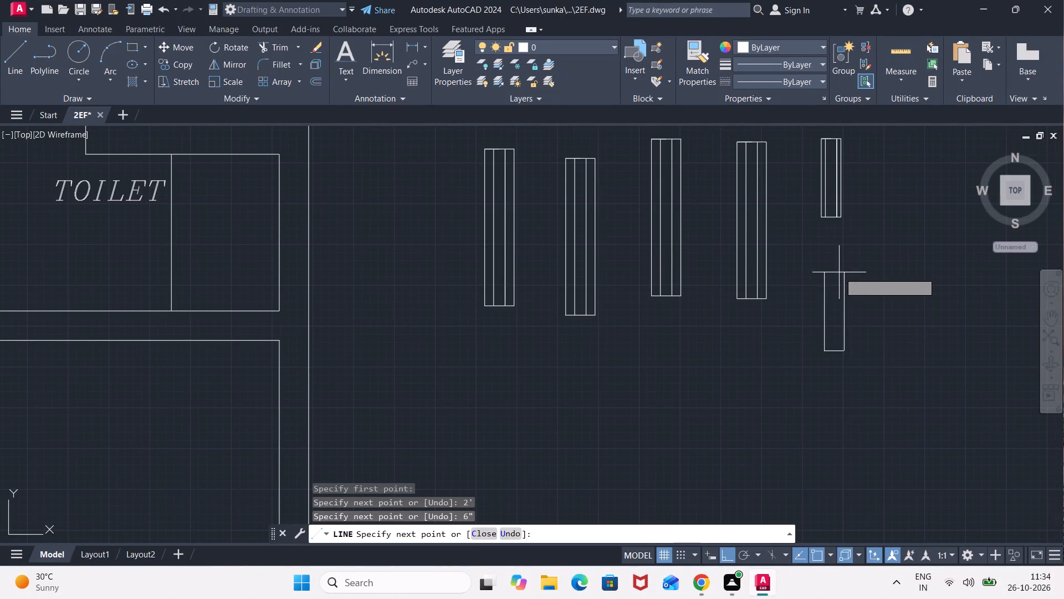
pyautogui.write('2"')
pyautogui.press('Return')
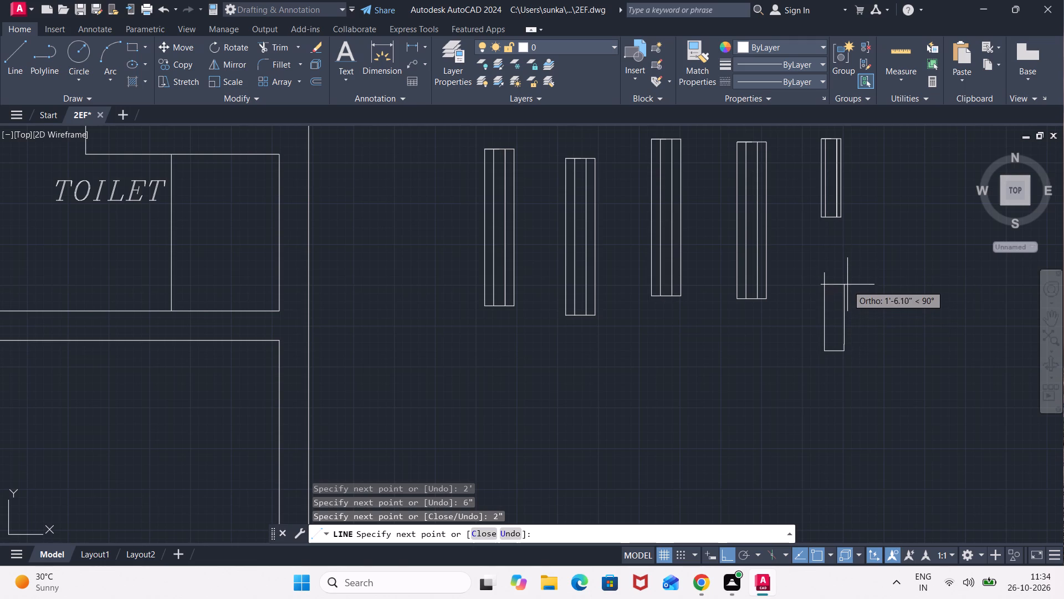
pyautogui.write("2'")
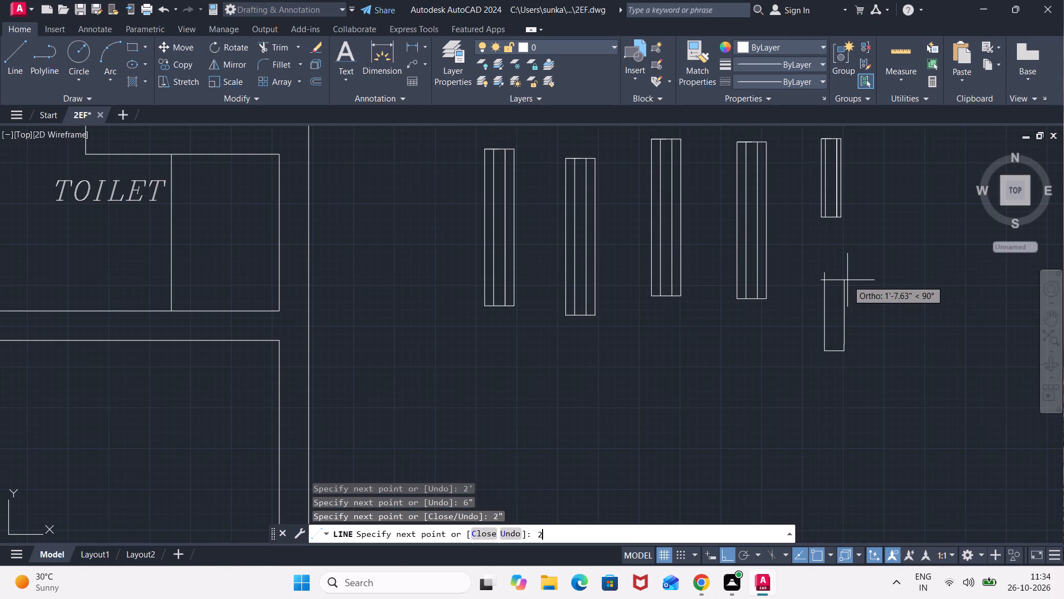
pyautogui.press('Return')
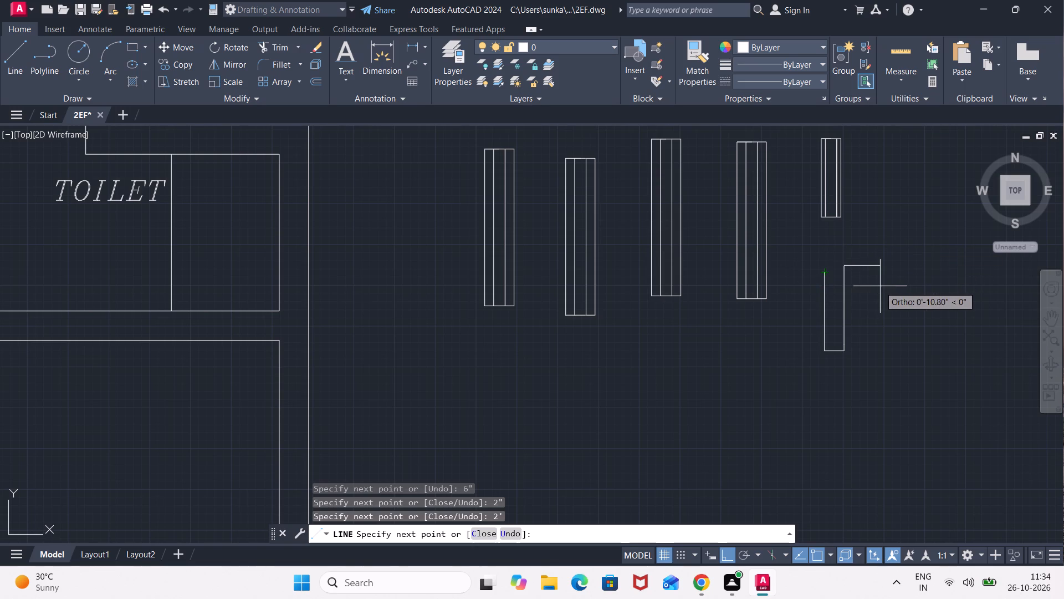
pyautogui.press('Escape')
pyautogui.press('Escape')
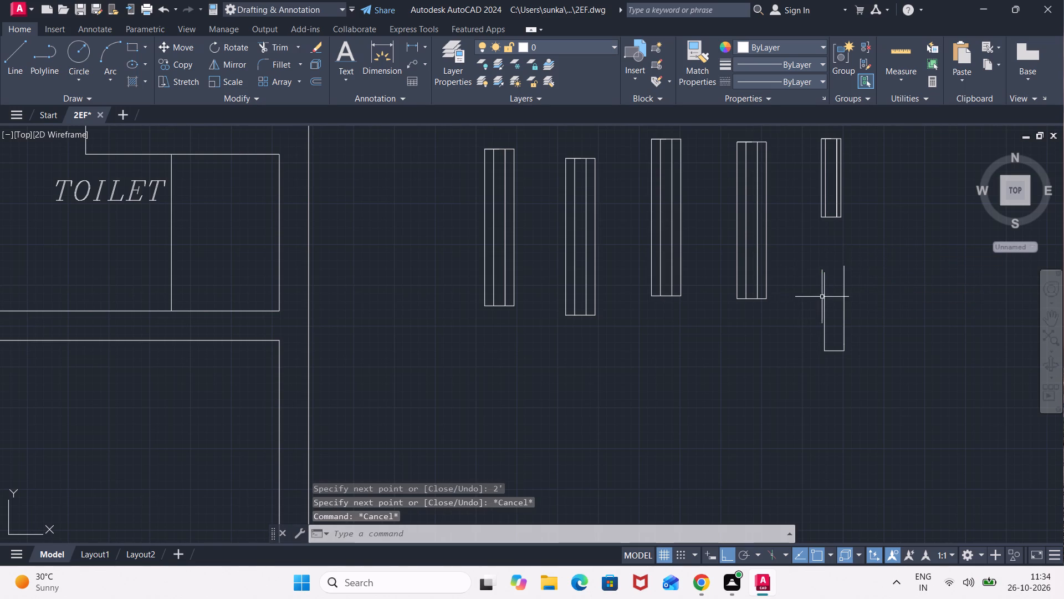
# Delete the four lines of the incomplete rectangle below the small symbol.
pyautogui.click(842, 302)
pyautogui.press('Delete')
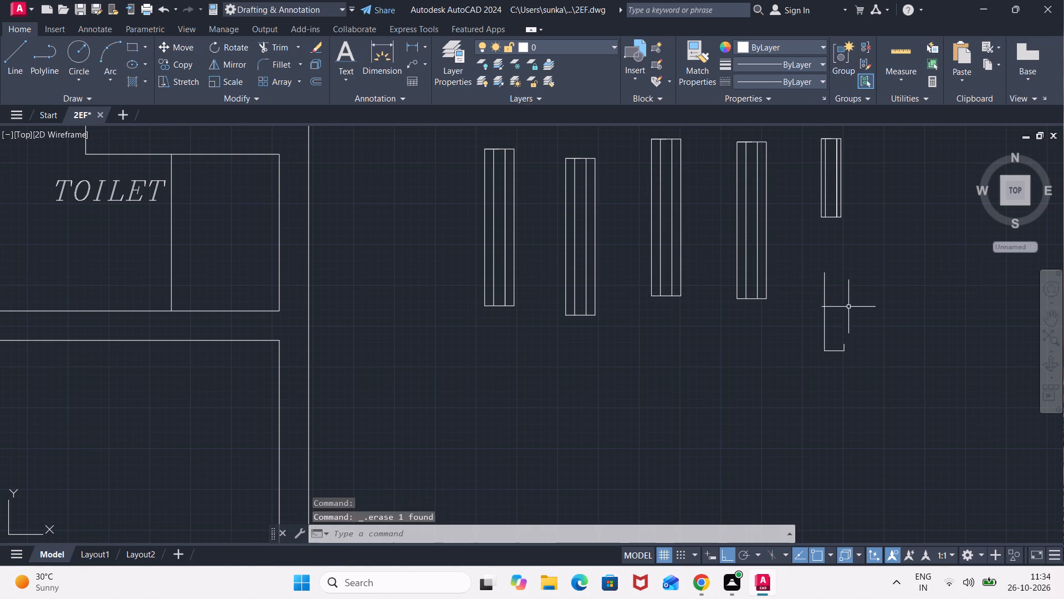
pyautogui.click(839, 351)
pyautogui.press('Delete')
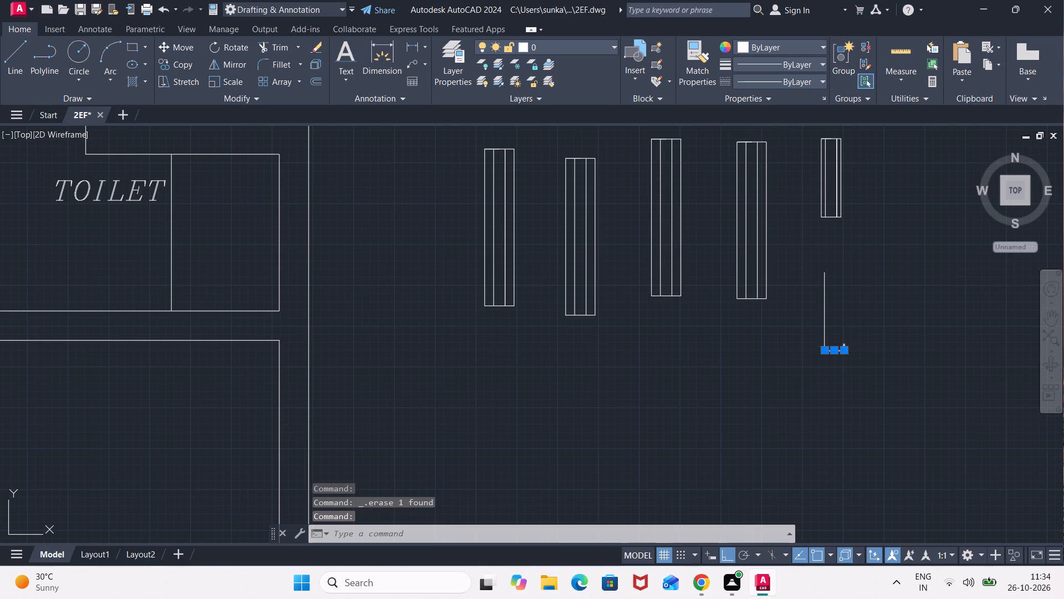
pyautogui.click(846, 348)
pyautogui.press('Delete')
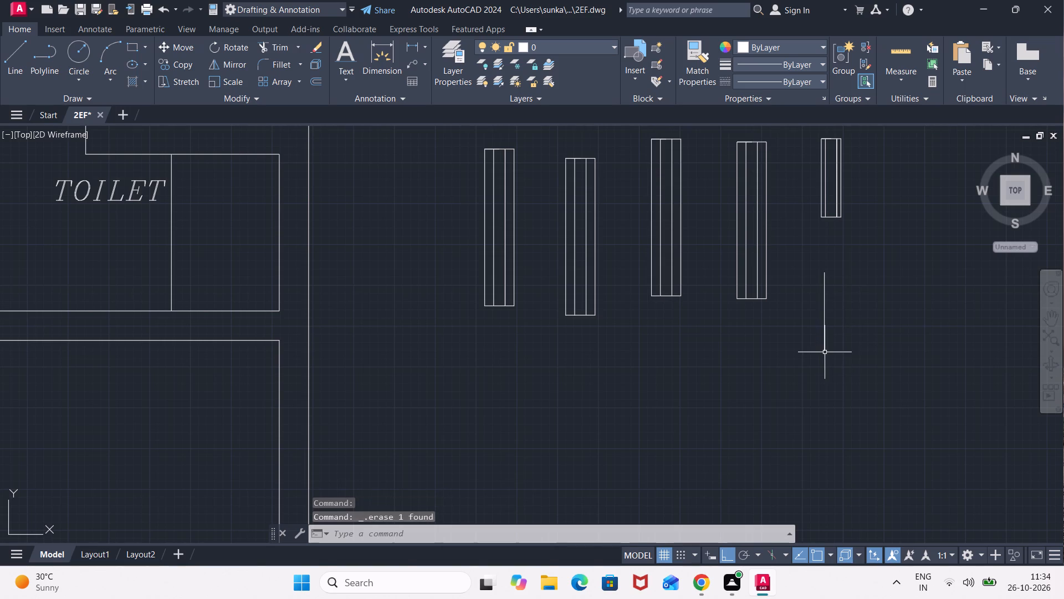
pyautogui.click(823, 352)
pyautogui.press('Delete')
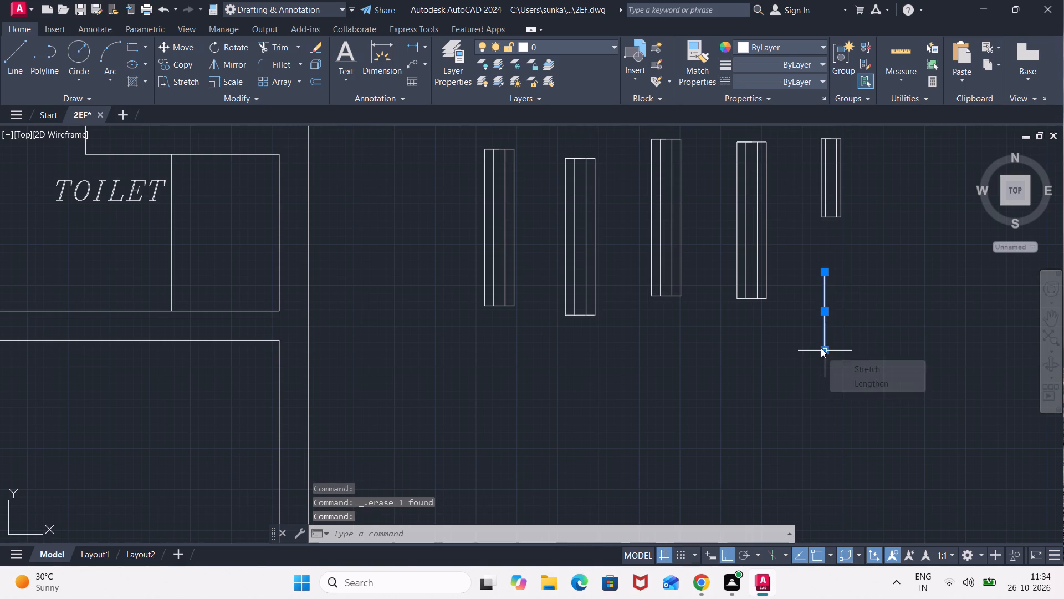
# Delete the last remaining vertical line of the incomplete rectangle below the small symbol.
pyautogui.press('Delete')
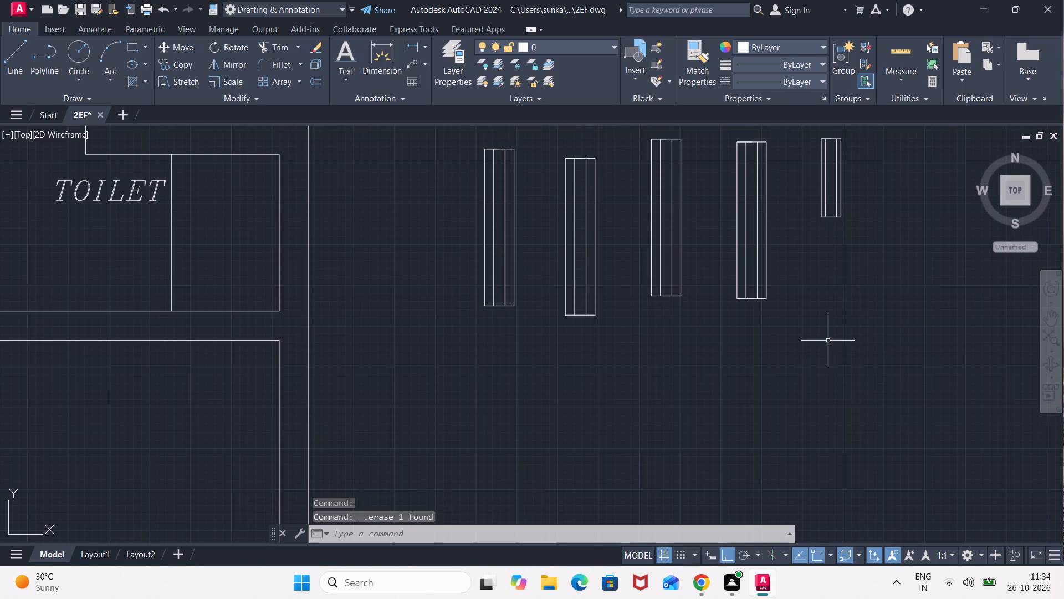
# Below the small 2' by 6" symbol, draw a closed upright rectangle 2' high and 6" wide with connected lines.
pyautogui.press('l')
pyautogui.press('Return')
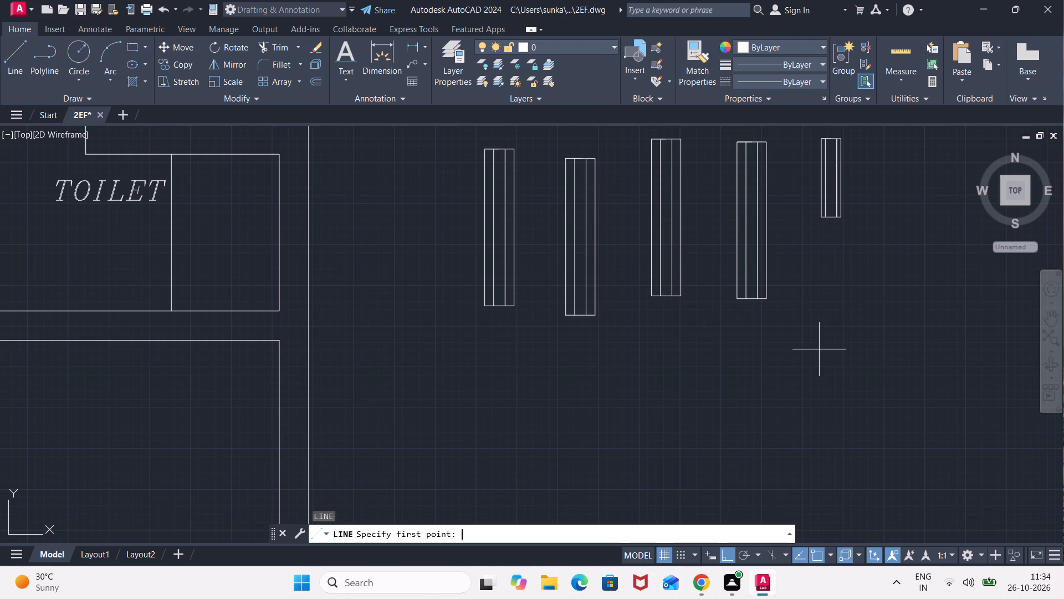
pyautogui.moveTo(825, 327); pyautogui.dragTo(832, 373)
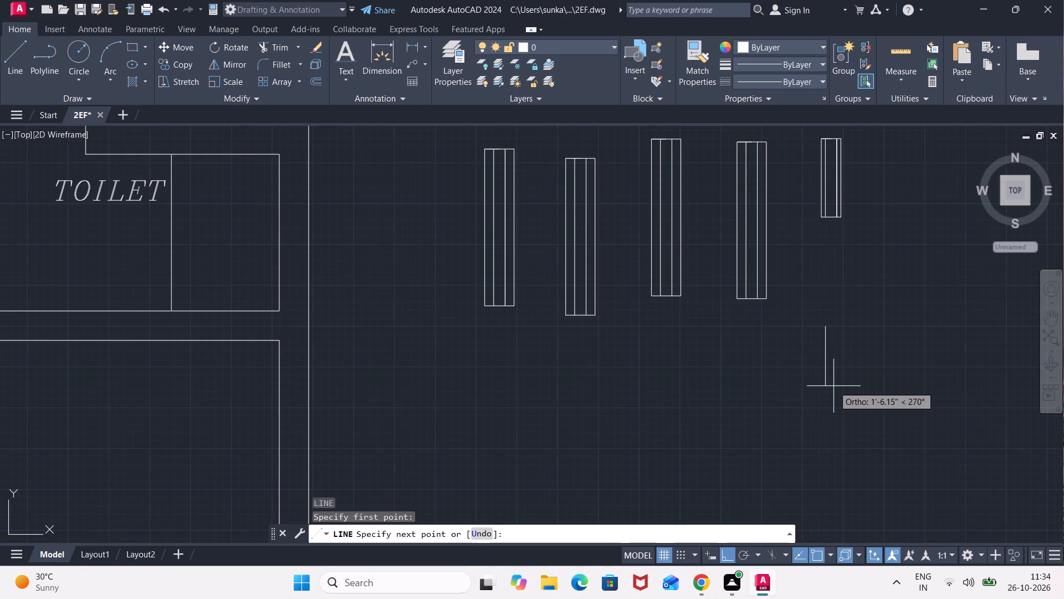
pyautogui.write("2'")
pyautogui.press('Return')
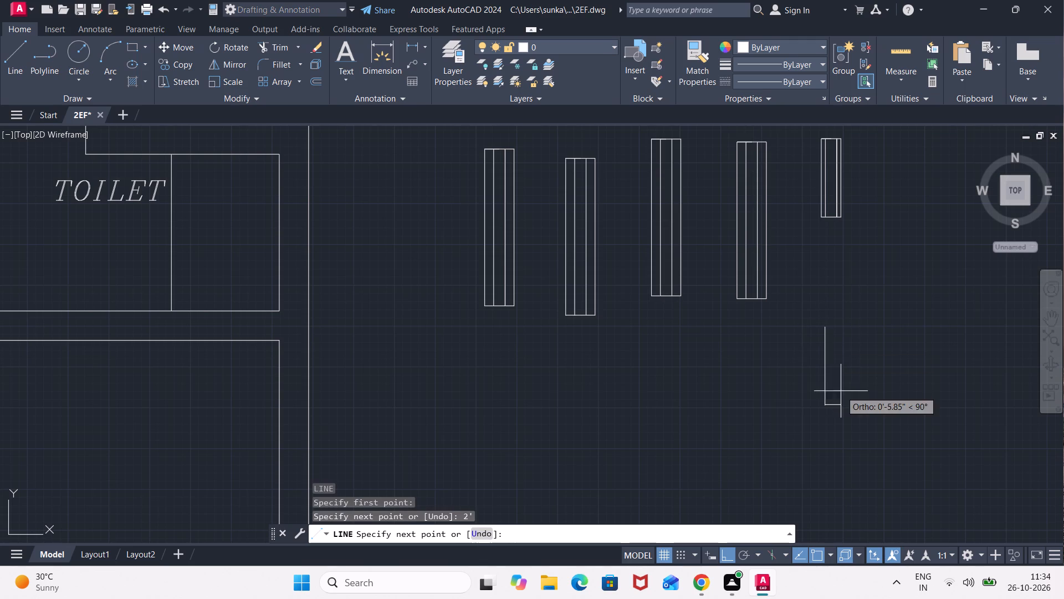
pyautogui.press('6')
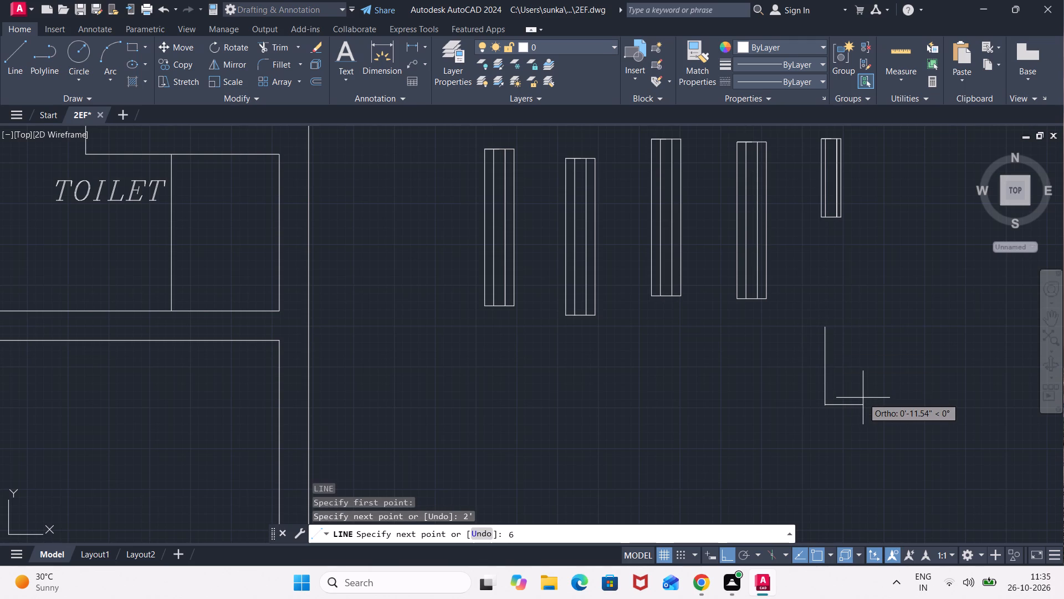
pyautogui.hotkey('shift', '"')
pyautogui.press('Return')
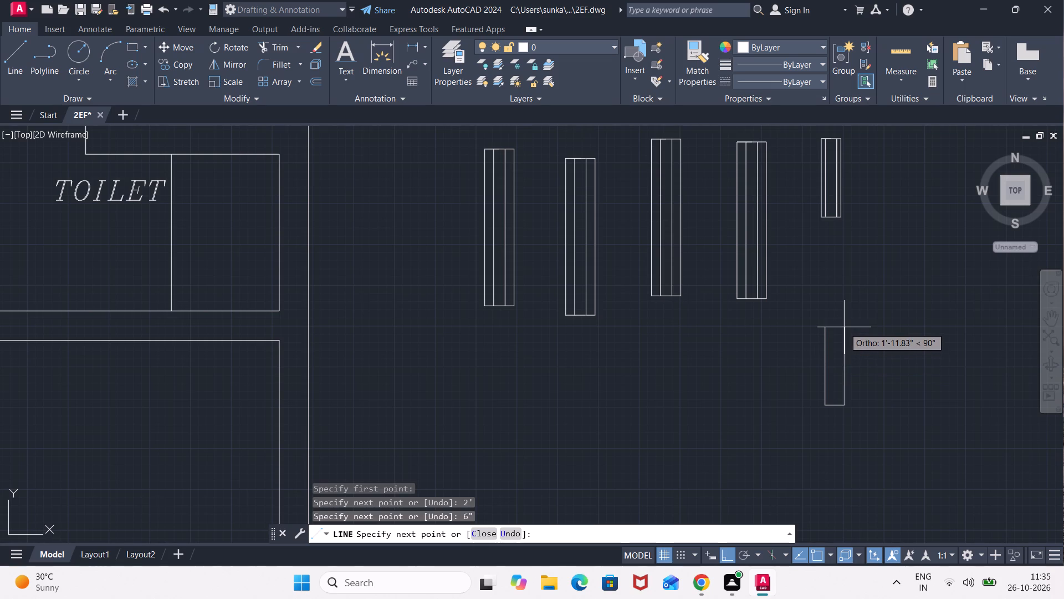
pyautogui.write("2'")
pyautogui.press('Return')
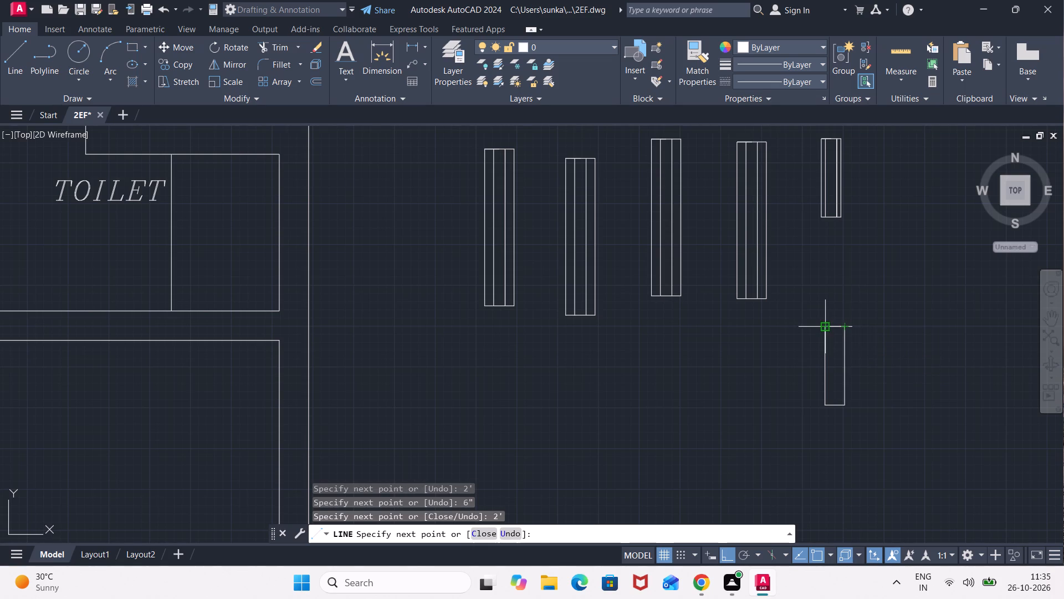
pyautogui.click(823, 329)
# Draw a vertical centre line between the midpoints of the new rectangle's two short sides.
pyautogui.moveTo(832, 326); pyautogui.dragTo(837, 339)
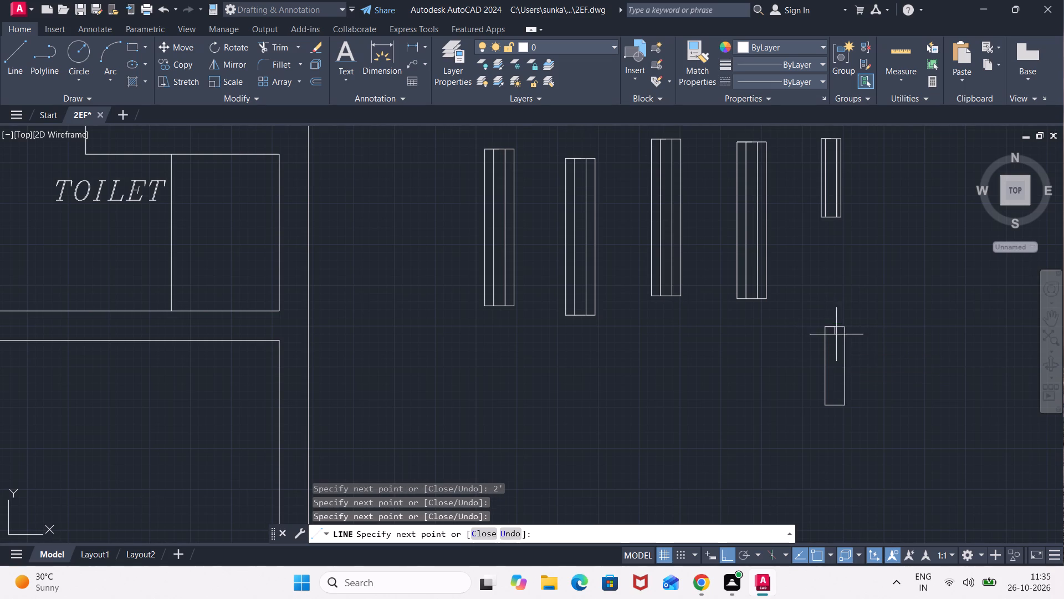
pyautogui.click(837, 405)
pyautogui.press('Escape')
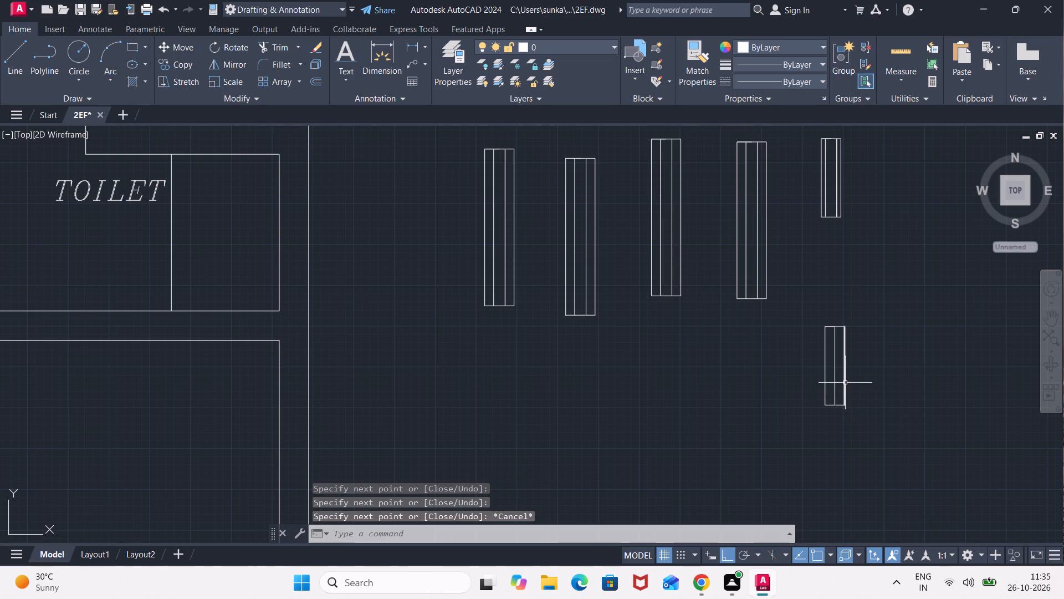
# Offset the lower 2' rectangle's vertical centre line by 1.75" to both the east and west sides.
pyautogui.write('OF')
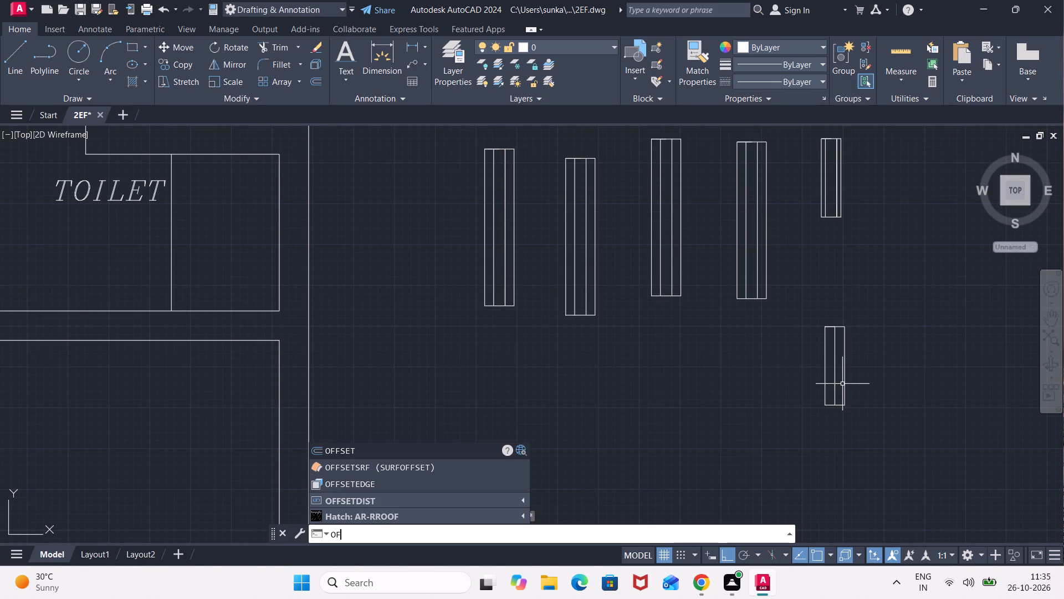
pyautogui.press('Return')
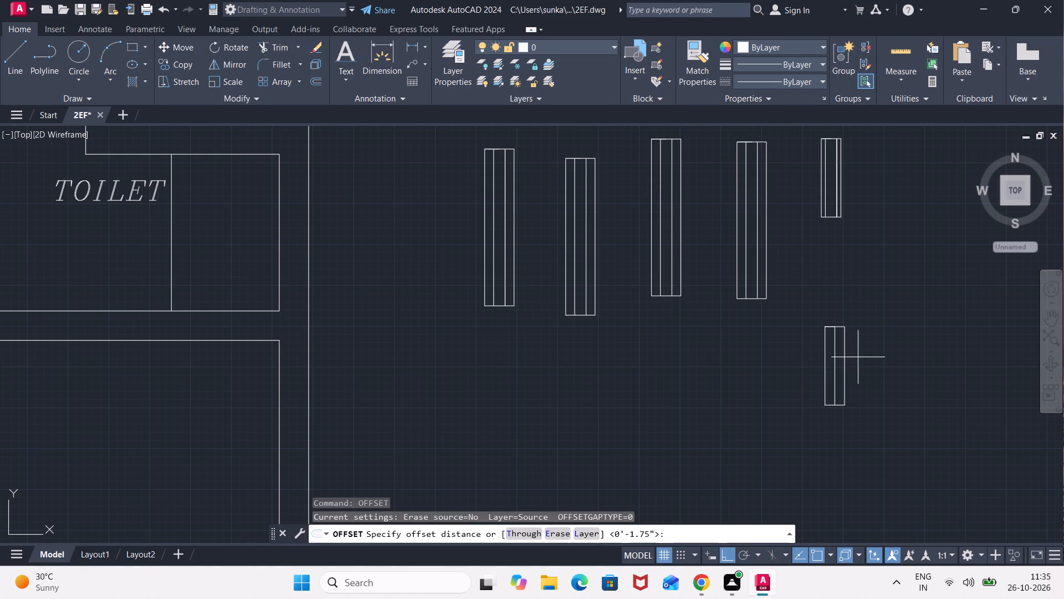
pyautogui.scroll(2, 845, 370)
pyautogui.write('1.75"')
pyautogui.press('Return')
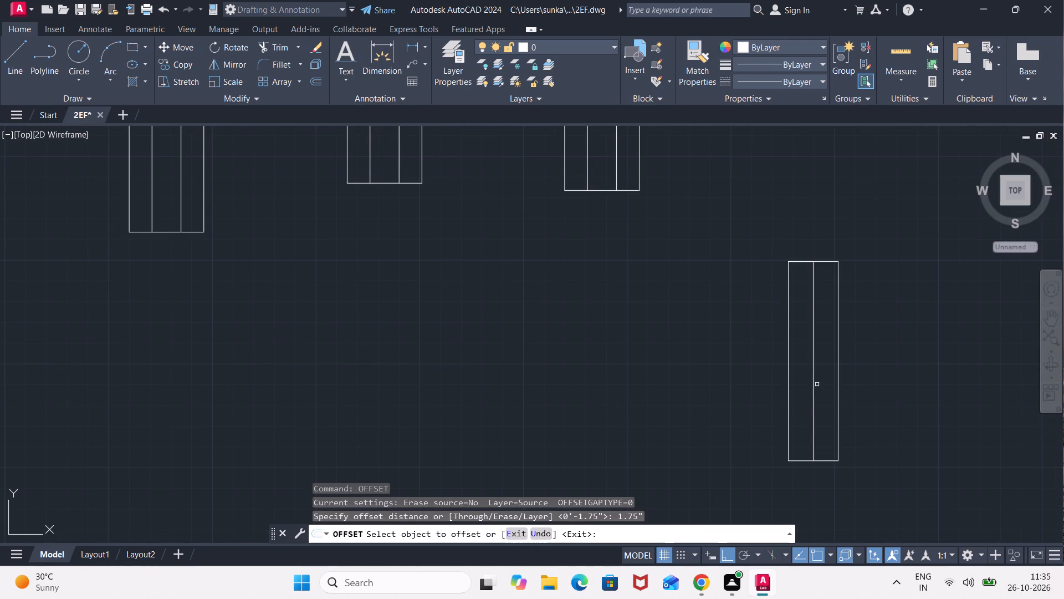
pyautogui.click(814, 382)
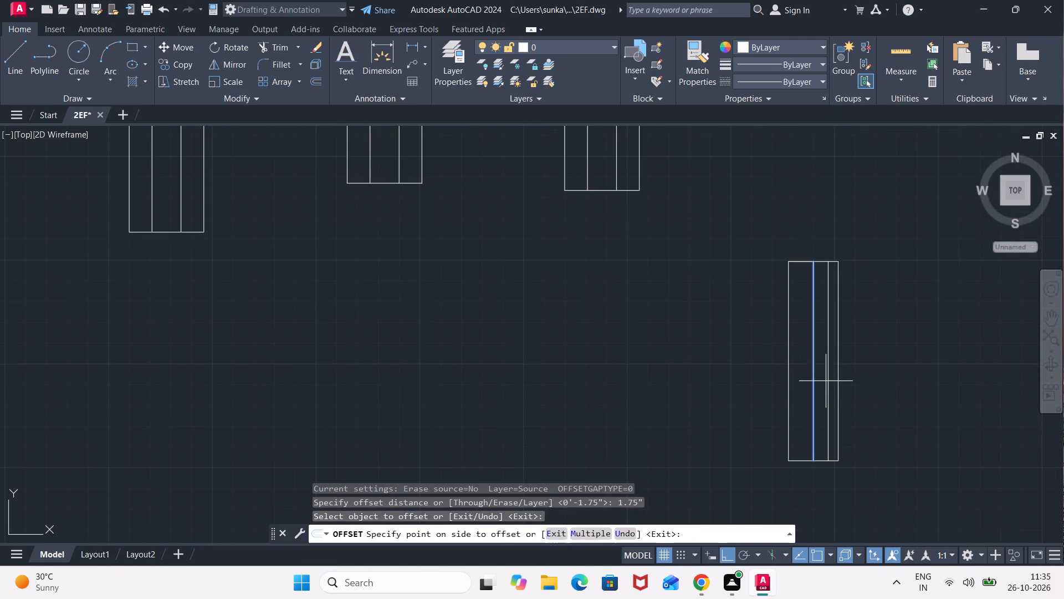
pyautogui.click(826, 381)
pyautogui.click(812, 387)
pyautogui.click(802, 394)
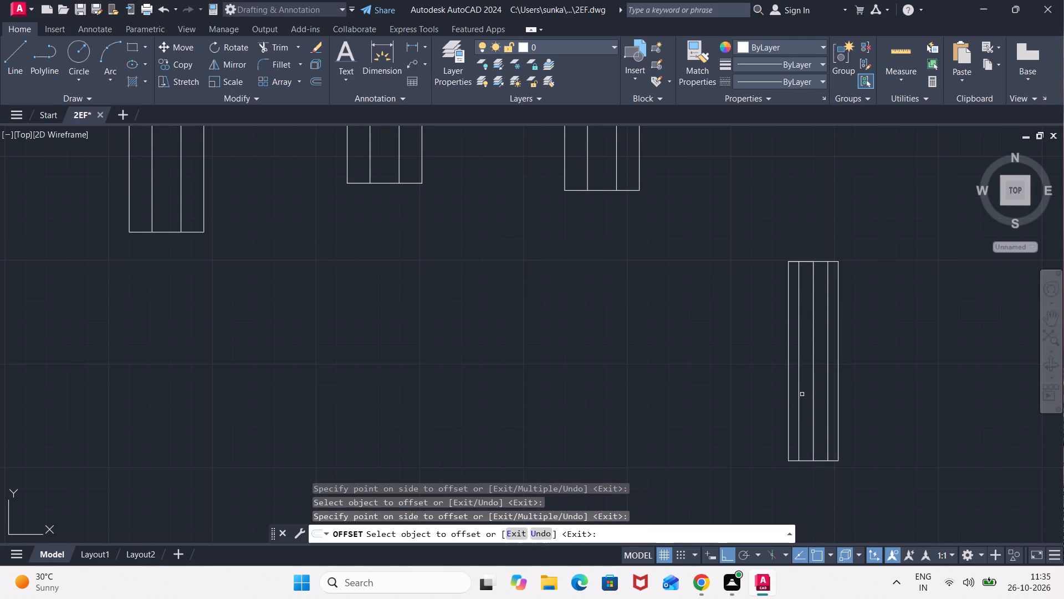
pyautogui.press('Escape')
# Delete the original centre line between the offset lines of the lower 2' rectangle.
pyautogui.click(814, 390)
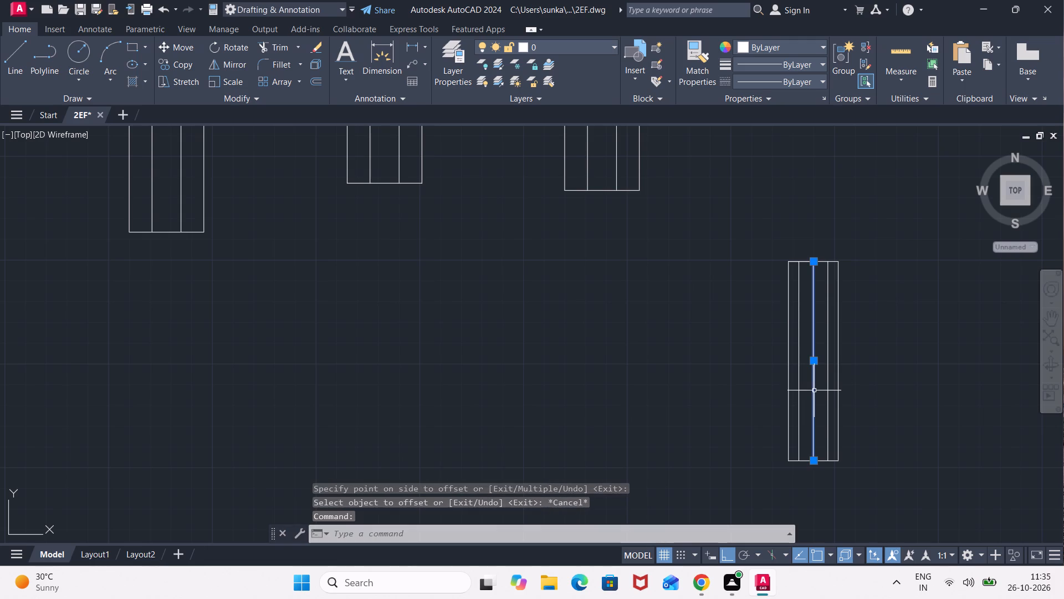
pyautogui.press('Delete')
# East of the two small symbols, draw another closed upright rectangle 2' high and 6" wide with connected lines.
pyautogui.scroll(-2, 823, 387)
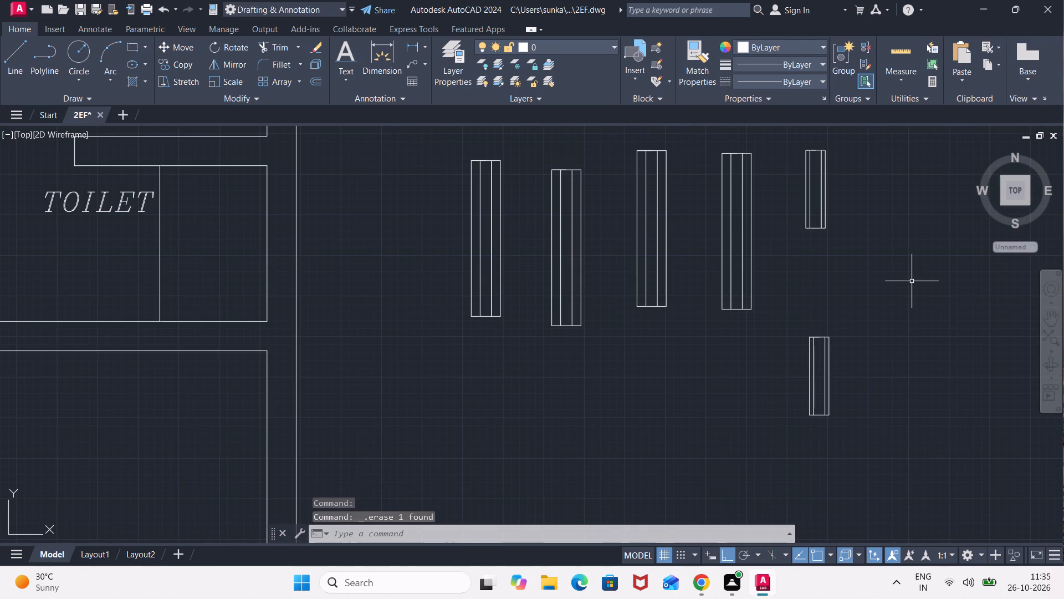
pyautogui.press('l')
pyautogui.press('Return')
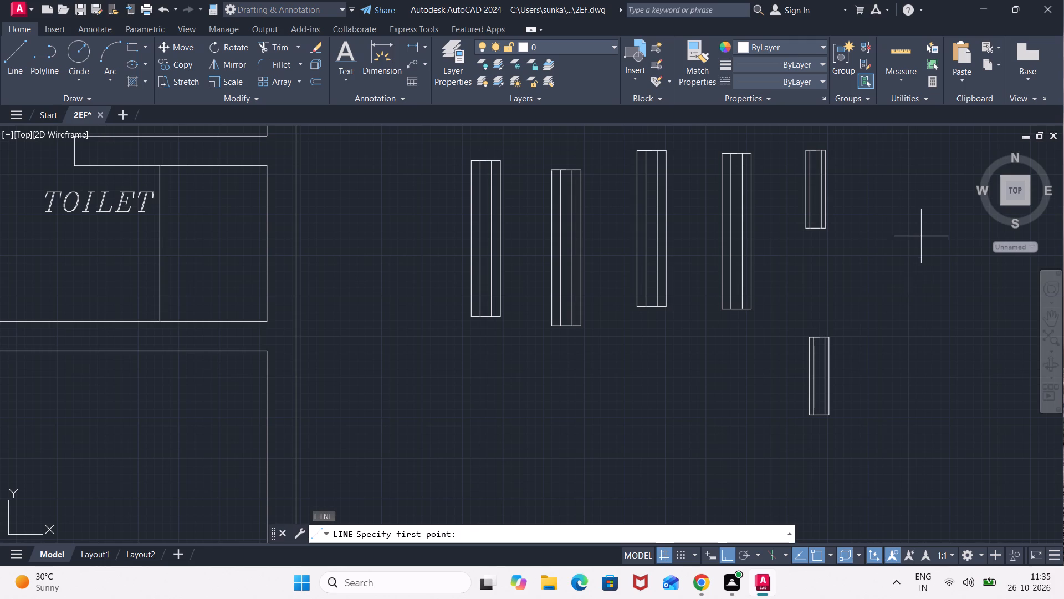
pyautogui.moveTo(922, 233); pyautogui.dragTo(918, 284)
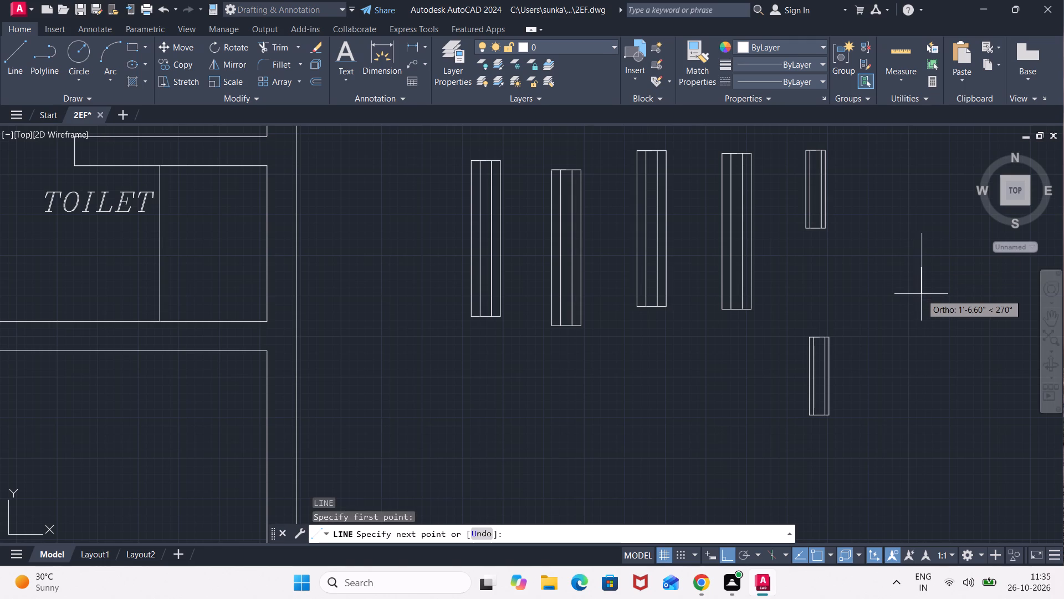
pyautogui.press('2')
pyautogui.press("'")
pyautogui.press('Return')
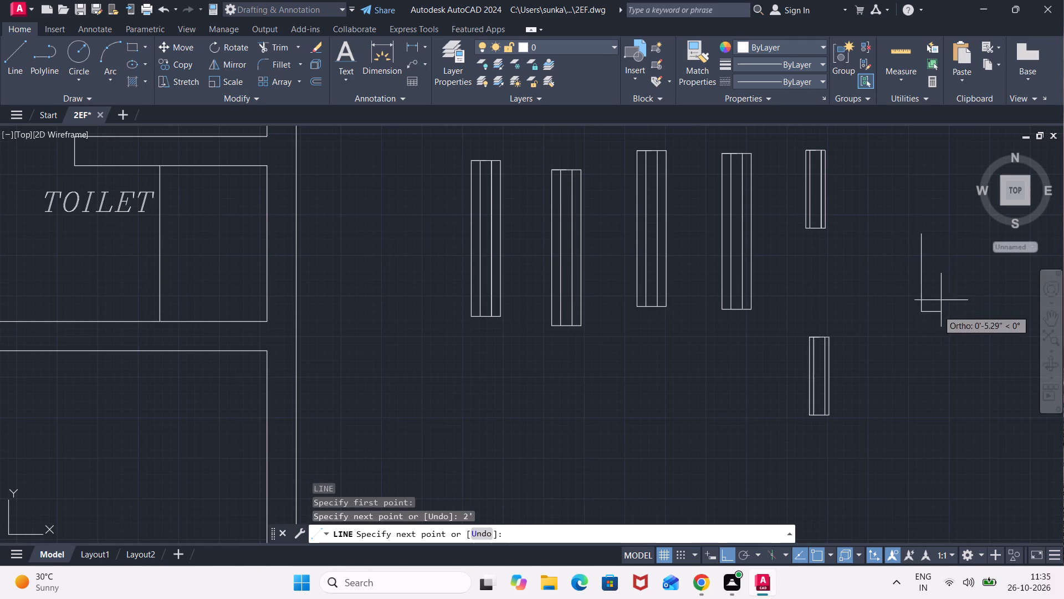
pyautogui.write('6"')
pyautogui.press('Return')
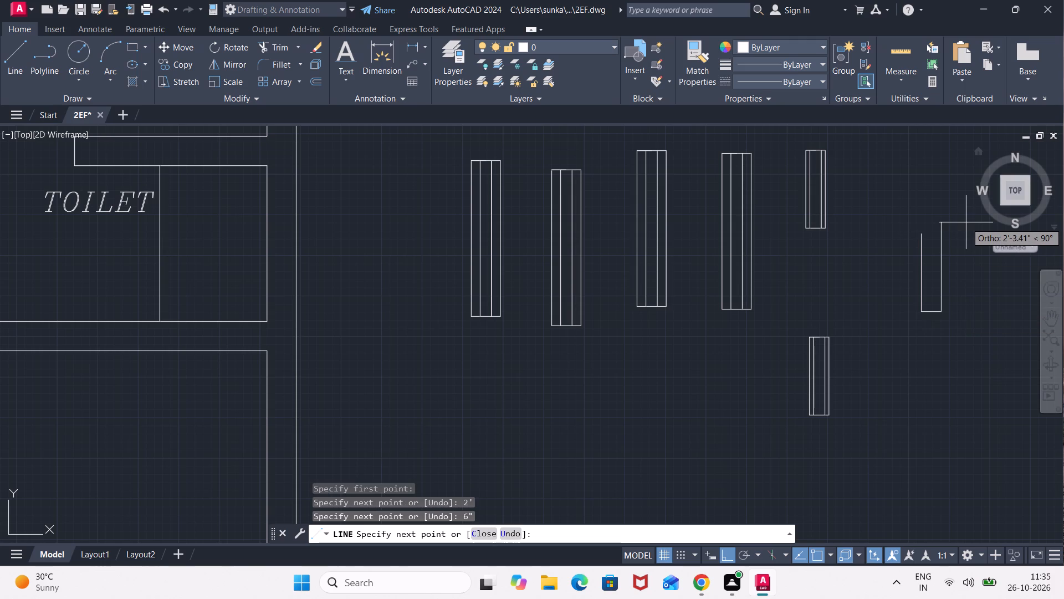
pyautogui.write("2'")
pyautogui.press('Return')
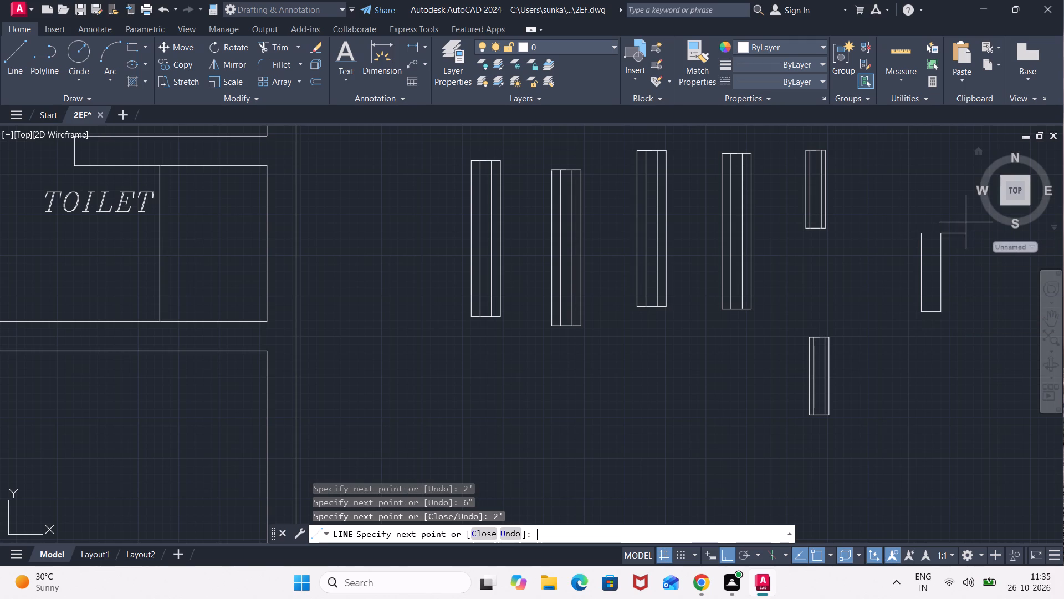
pyautogui.click(922, 231)
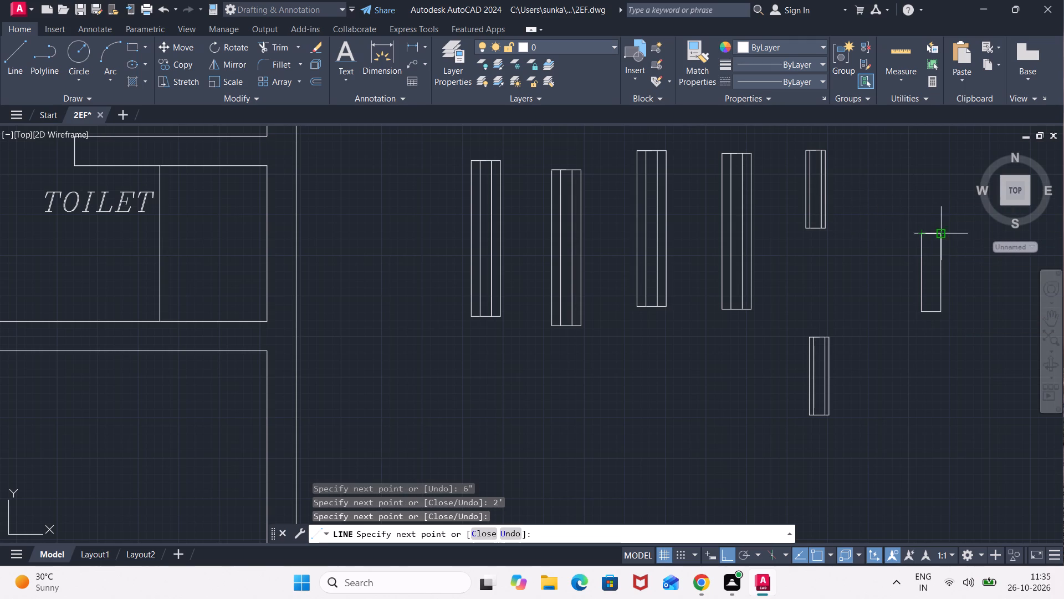
# Draw a vertical centre line between the midpoints of the easternmost rectangle's two short sides.
pyautogui.click(932, 235)
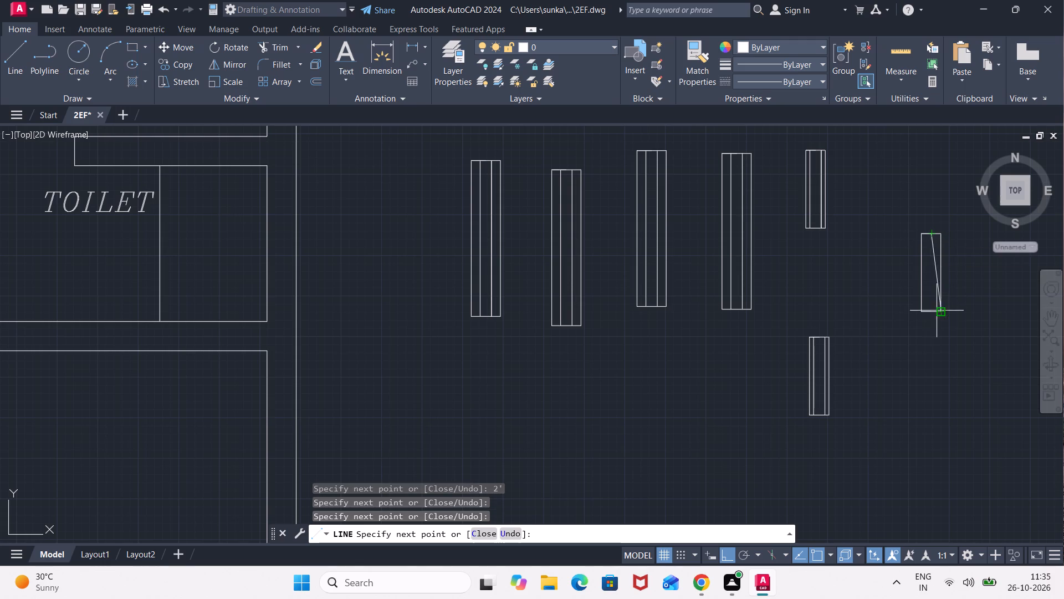
pyautogui.click(929, 312)
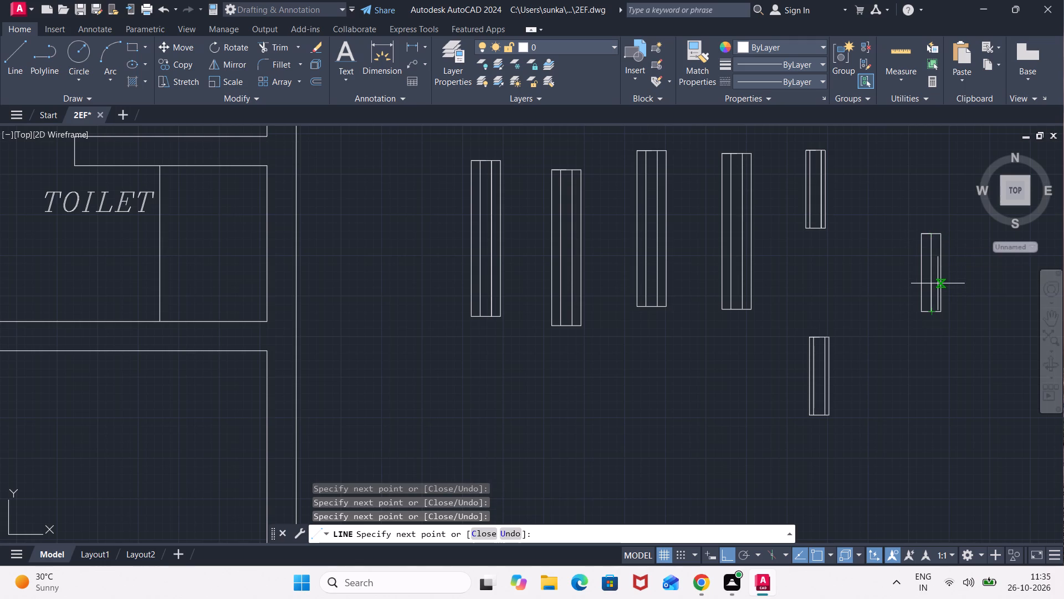
pyautogui.press('Escape')
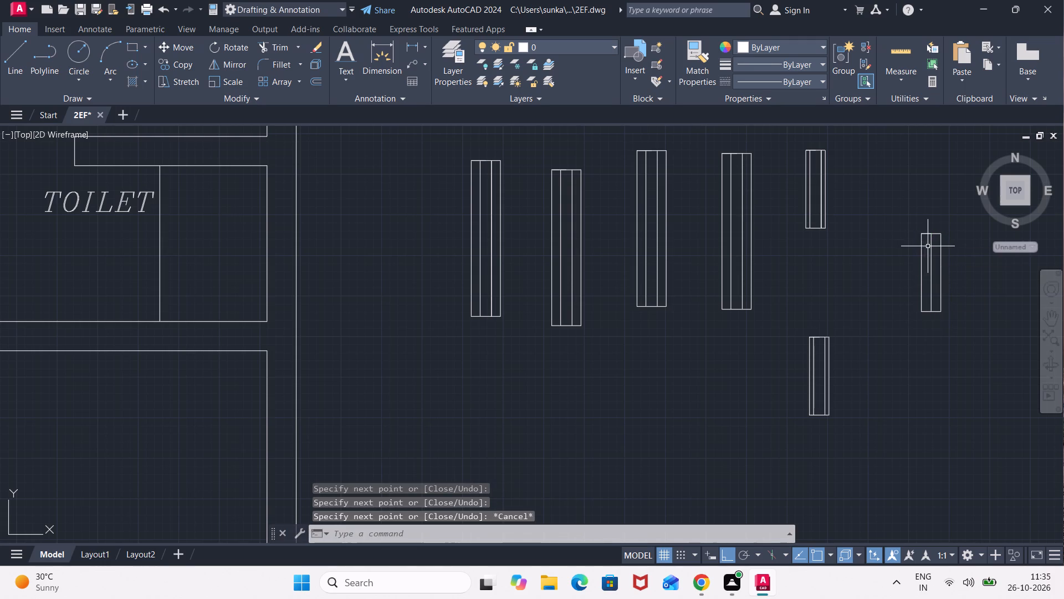
# Offset the easternmost rectangle's vertical centre line by 1.75" to both the east and west sides.
pyautogui.scroll(1, 931, 249)
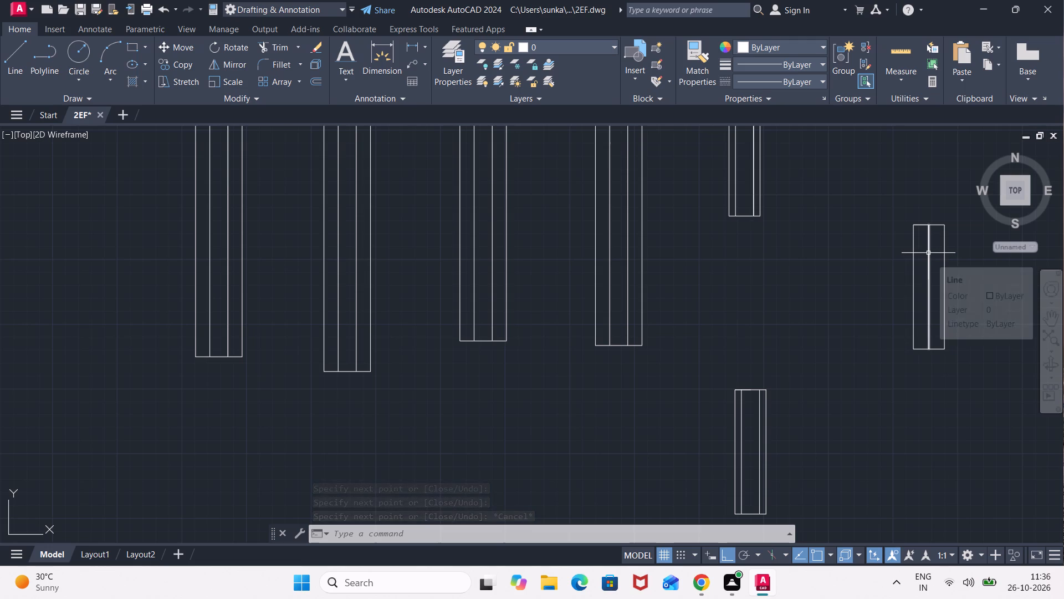
pyautogui.write('OF')
pyautogui.press('Return')
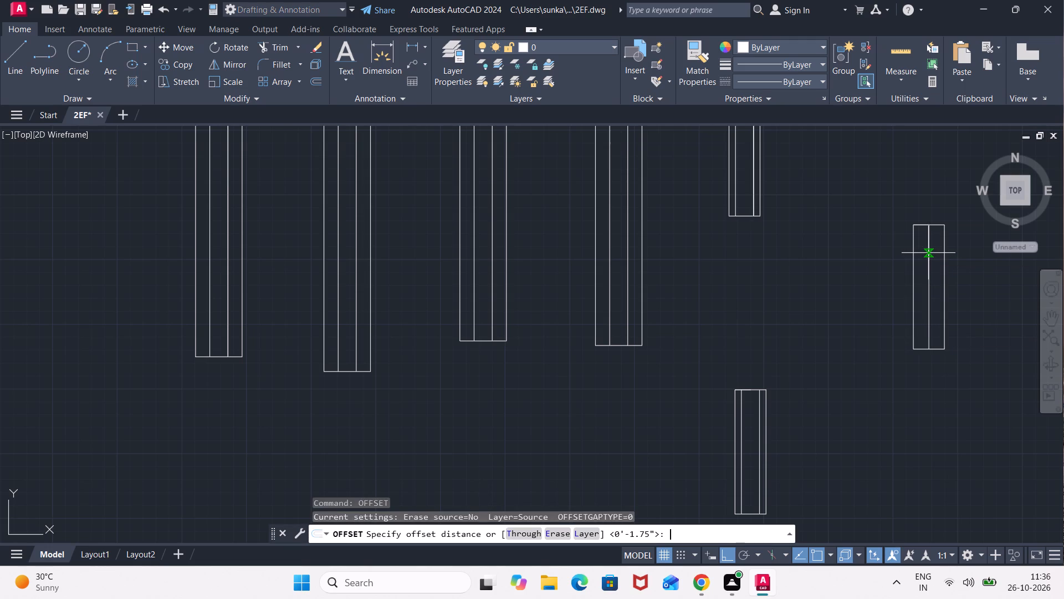
pyautogui.write('1.75')
pyautogui.hotkey('shift', '"')
pyautogui.press('Return')
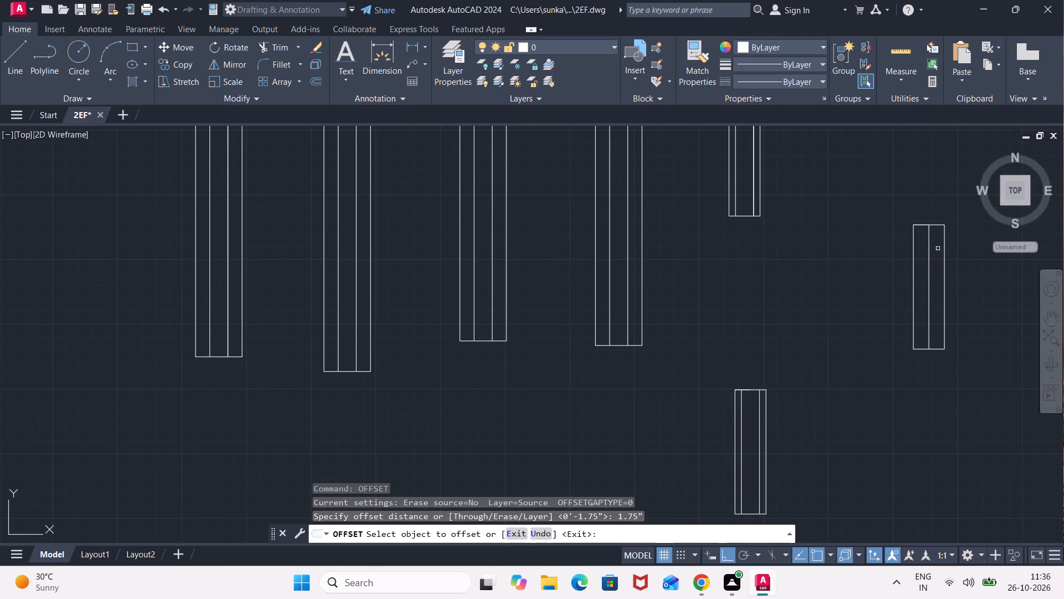
pyautogui.click(927, 260)
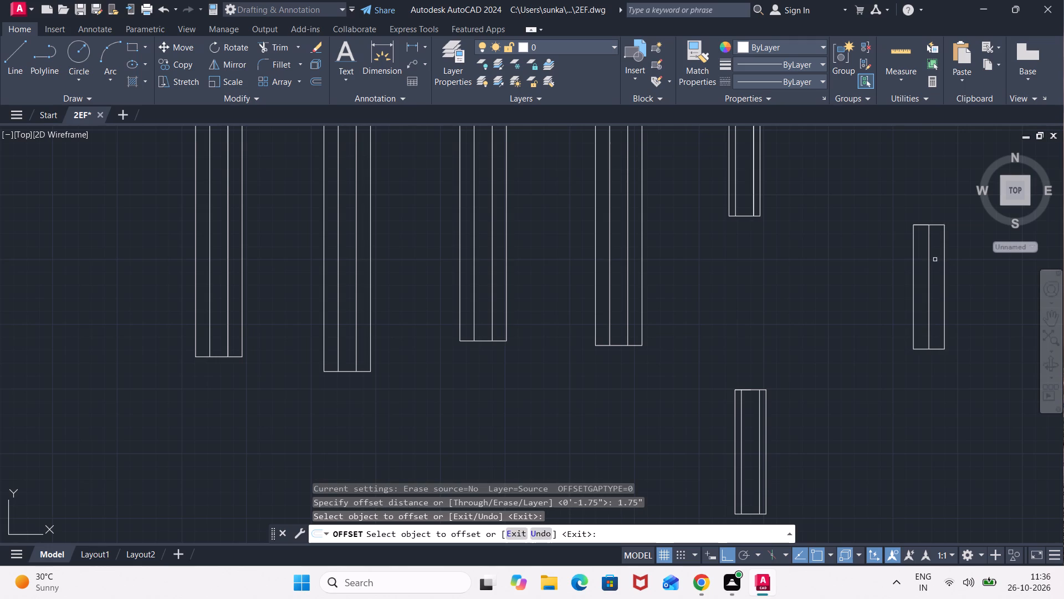
pyautogui.click(932, 263)
pyautogui.click(929, 267)
pyautogui.click(937, 268)
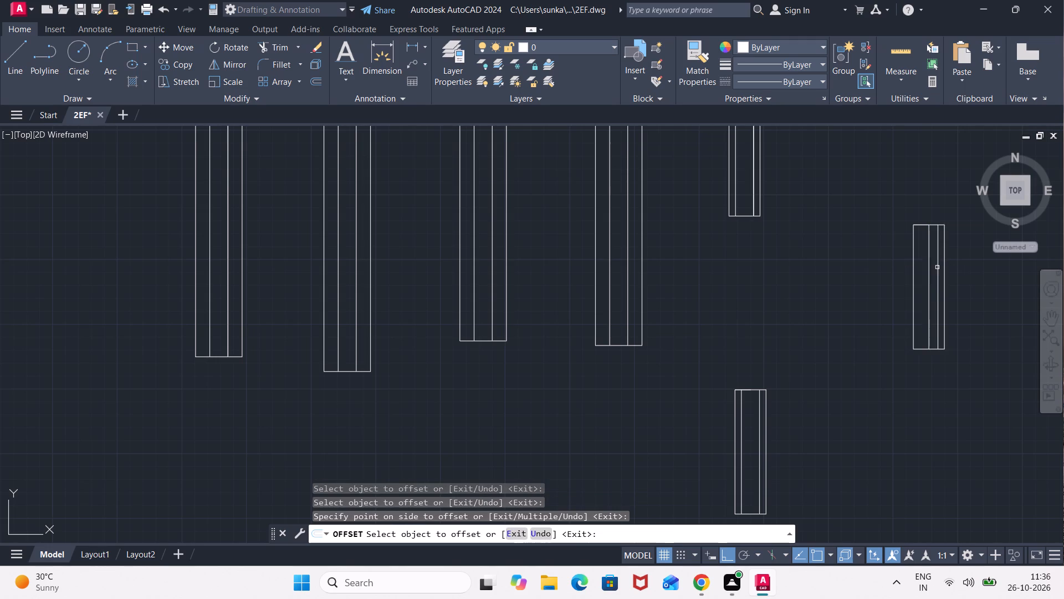
pyautogui.click(928, 275)
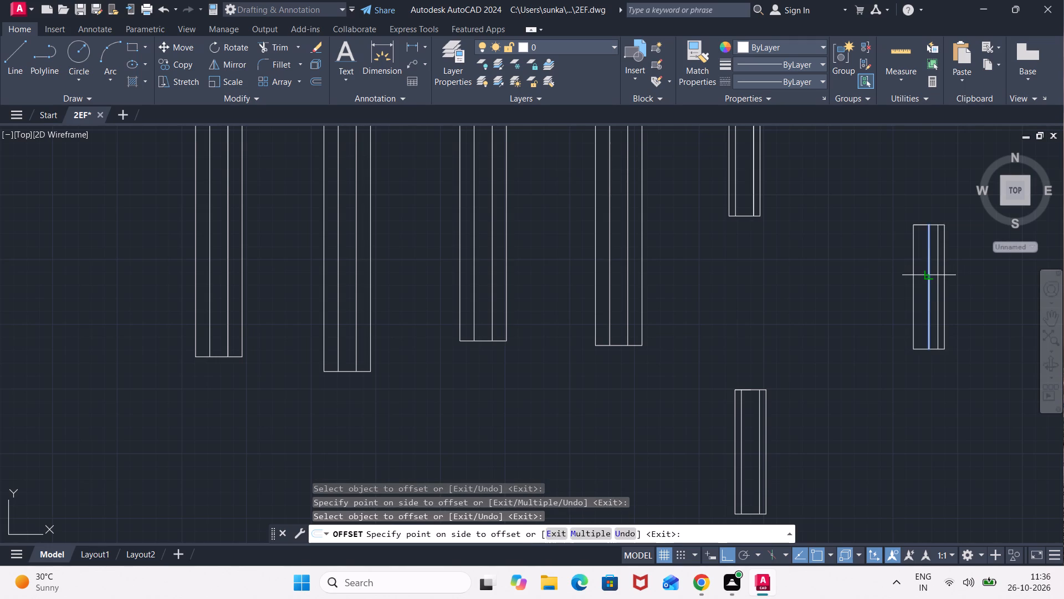
pyautogui.moveTo(923, 280); pyautogui.dragTo(918, 286)
pyautogui.click(930, 272)
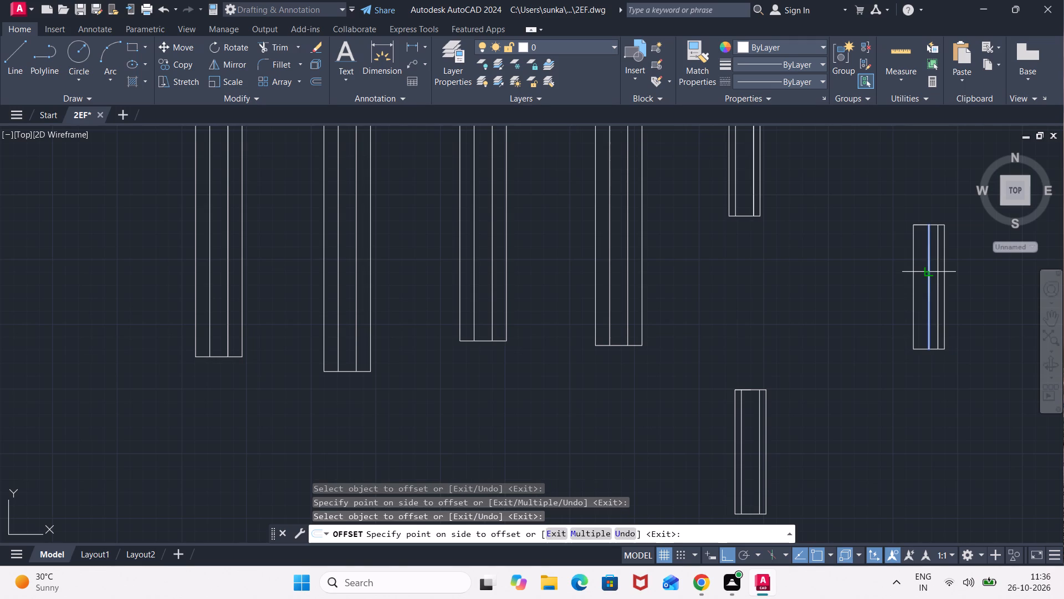
pyautogui.click(917, 281)
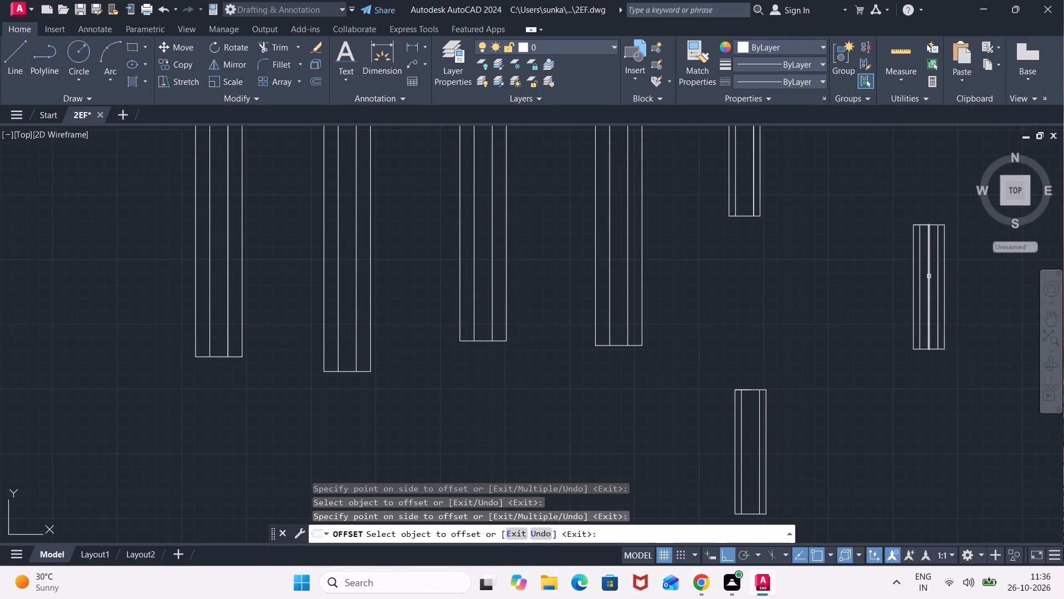
pyautogui.click(929, 276)
pyautogui.press('Escape')
# Delete the original centre line between the two offset lines of the easternmost 2' by 6" rectangle.
pyautogui.click(929, 276)
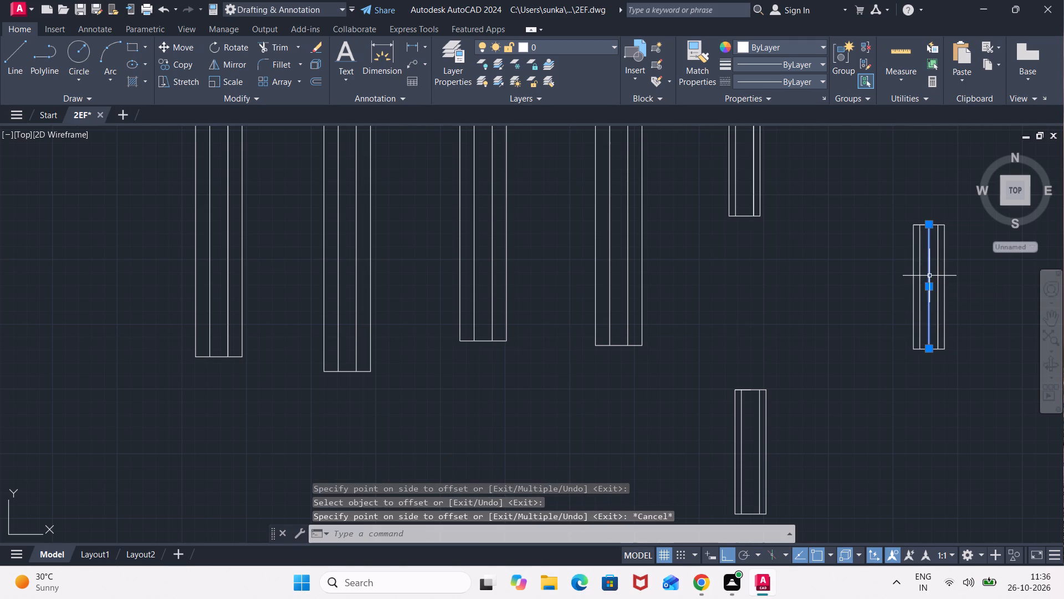
pyautogui.press('Delete')
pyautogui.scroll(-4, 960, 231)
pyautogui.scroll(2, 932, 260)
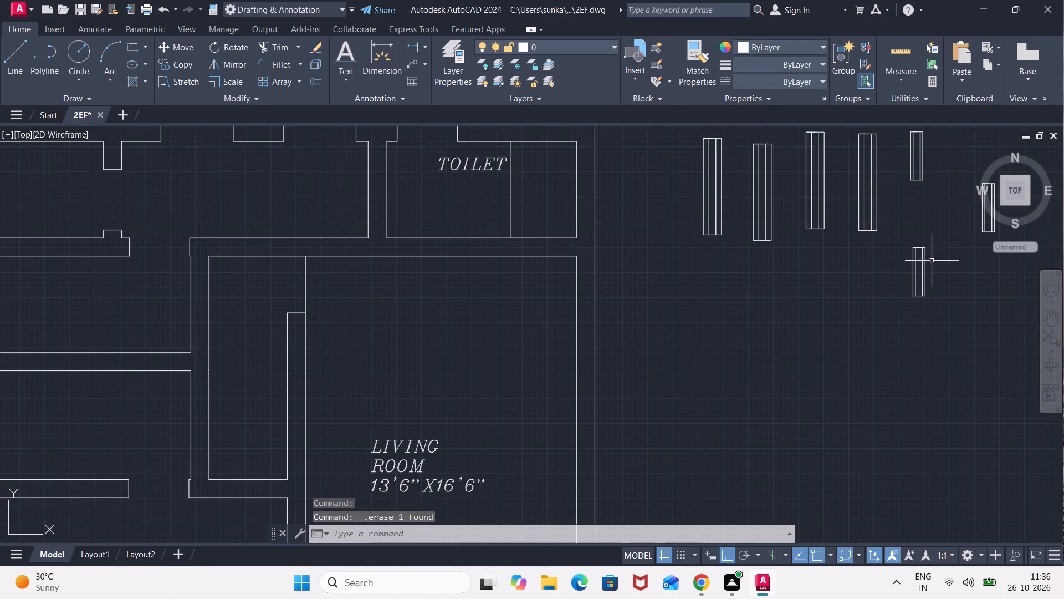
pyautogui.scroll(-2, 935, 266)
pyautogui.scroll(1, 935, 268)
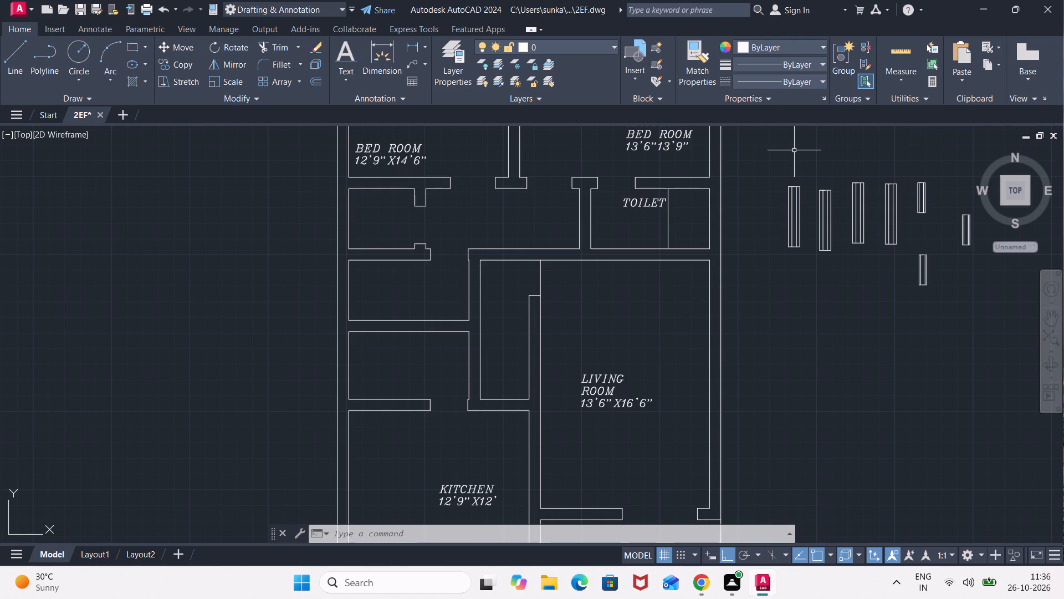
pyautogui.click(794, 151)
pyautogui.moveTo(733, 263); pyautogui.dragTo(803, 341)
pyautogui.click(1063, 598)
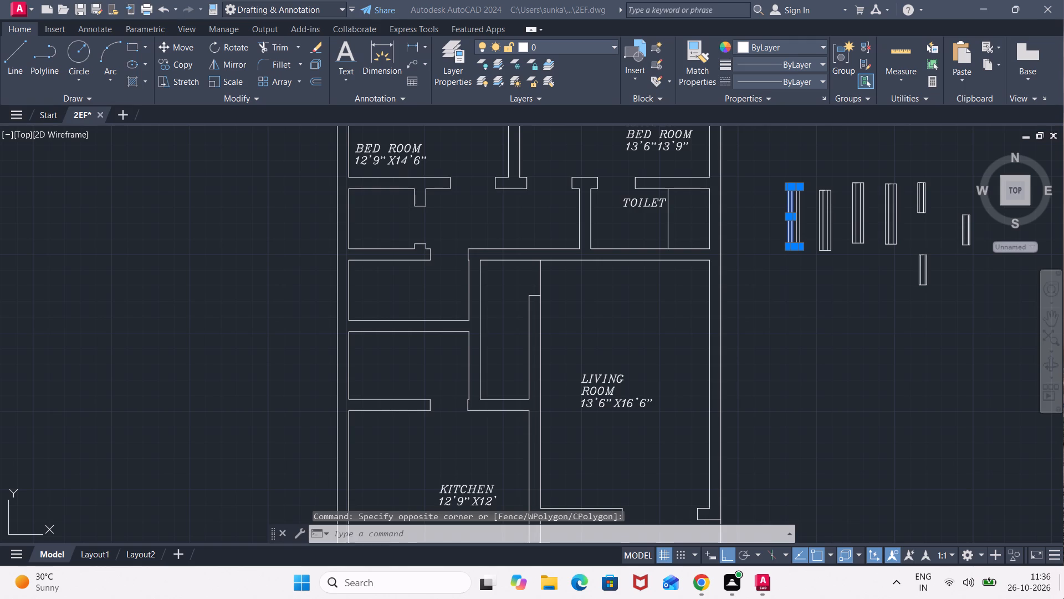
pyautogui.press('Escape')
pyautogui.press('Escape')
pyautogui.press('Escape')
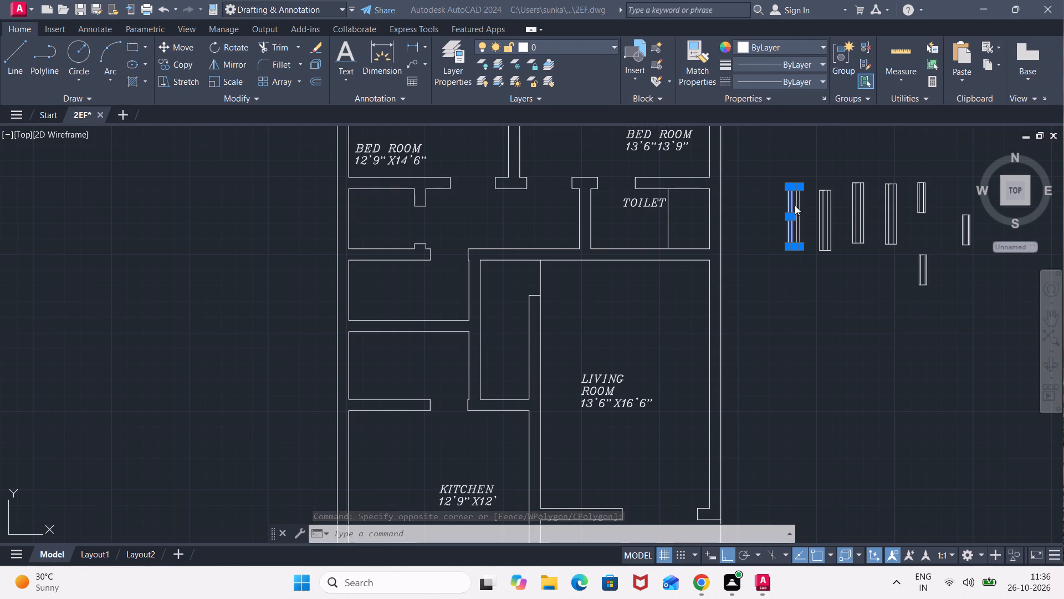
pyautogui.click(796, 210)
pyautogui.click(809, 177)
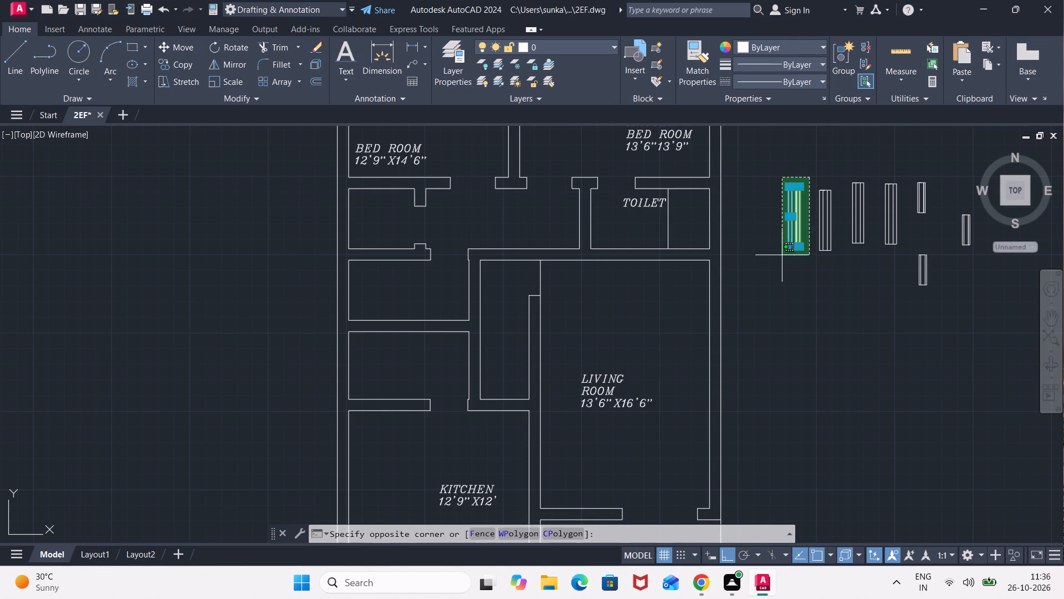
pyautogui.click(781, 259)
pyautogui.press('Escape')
# Move the westernmost 4' by 9" window symbol from its lower-left corner into the east outer wall of the master bedroom.
pyautogui.click(809, 176)
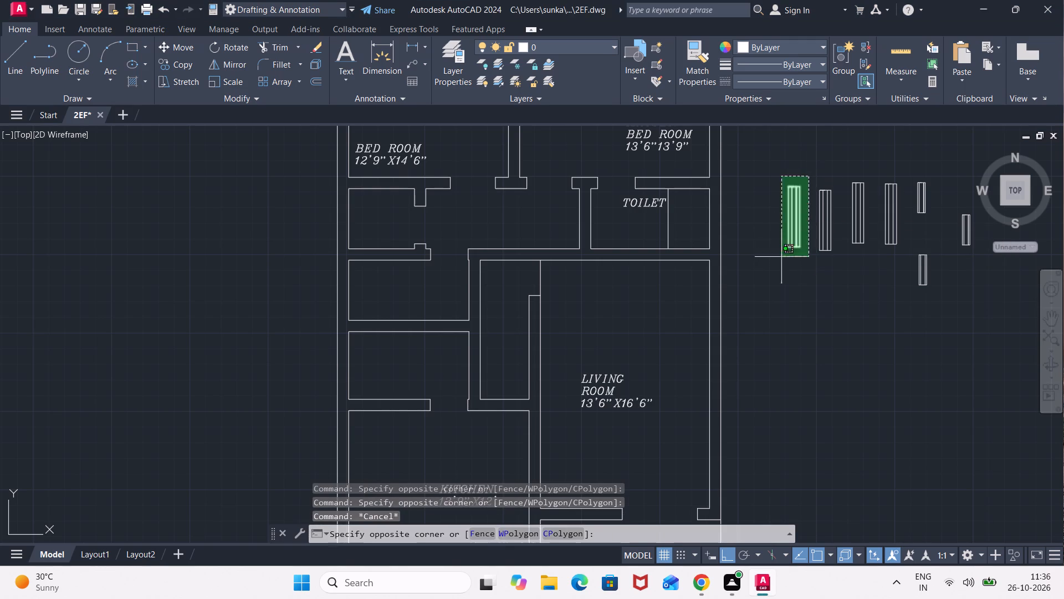
pyautogui.click(753, 288)
pyautogui.press('m')
pyautogui.press('Return')
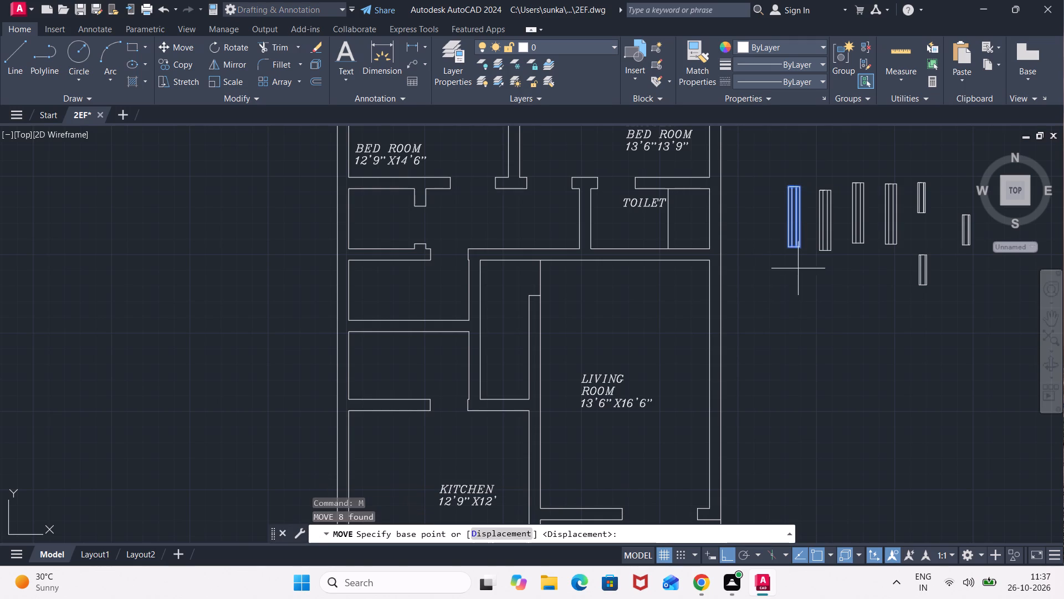
pyautogui.click(786, 243)
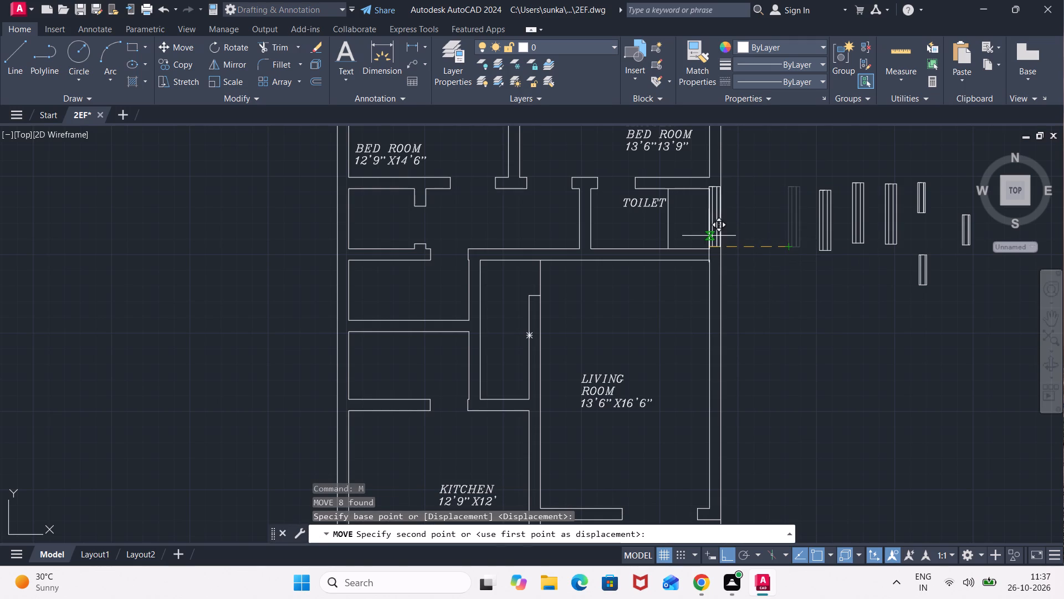
pyautogui.moveTo(737, 215); pyautogui.dragTo(740, 328, button='middle')
pyautogui.moveTo(741, 226); pyautogui.dragTo(741, 230, button='middle')
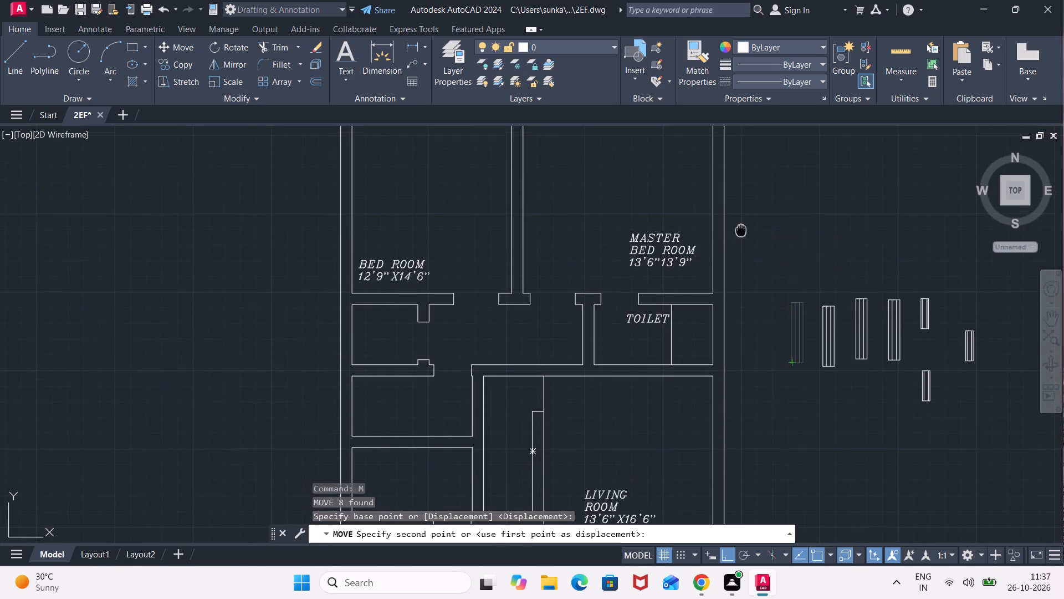
pyautogui.moveTo(741, 230); pyautogui.dragTo(734, 283, button='middle')
pyautogui.click(707, 272)
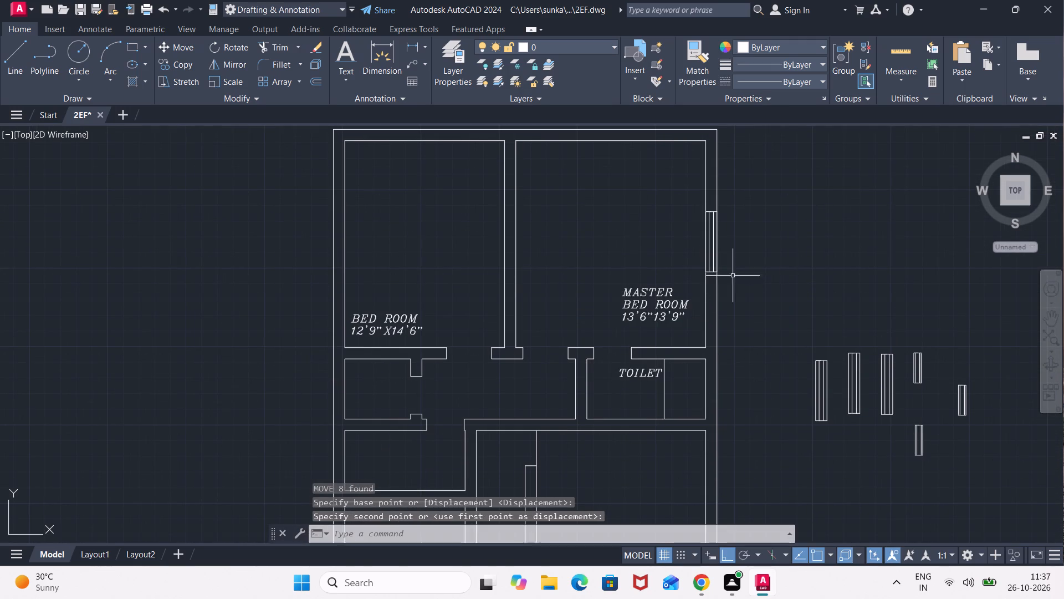
# Move the westernmost remaining 4' by 9" window symbol into the west outer wall of the 12'9" by 14'6" bedroom.
pyautogui.scroll(-1, 834, 333)
pyautogui.click(838, 343)
pyautogui.click(797, 425)
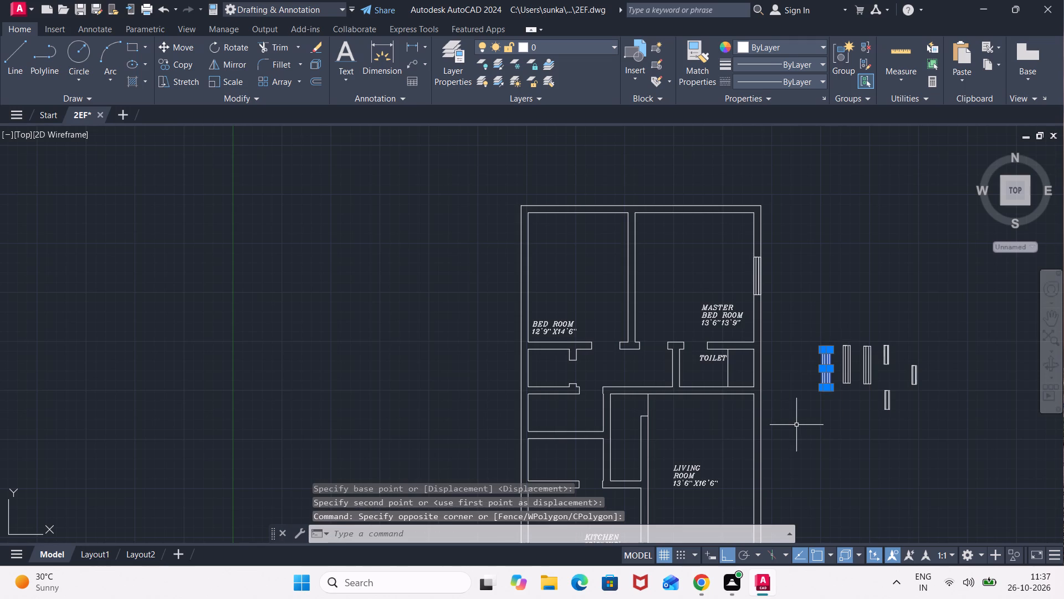
pyautogui.press('m')
pyautogui.press('Return')
pyautogui.scroll(2, 802, 398)
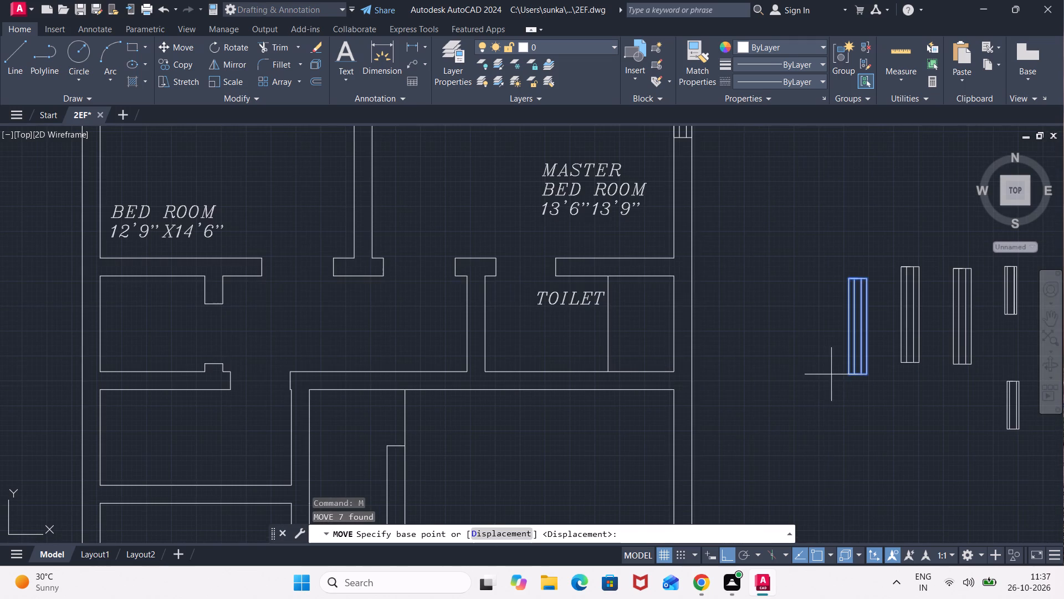
pyautogui.click(846, 379)
pyautogui.moveTo(489, 233); pyautogui.dragTo(530, 321, button='middle')
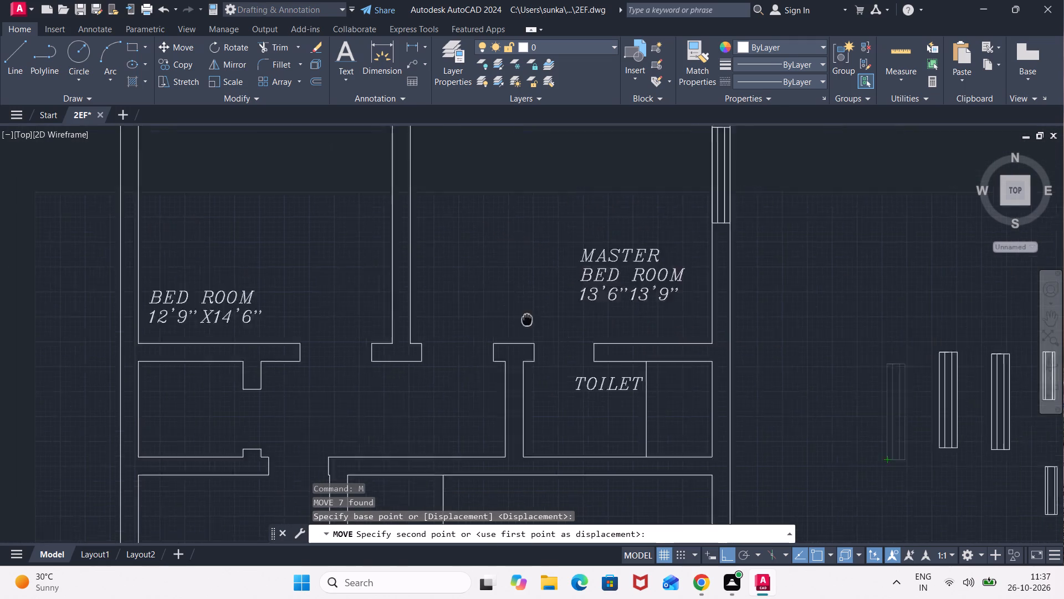
pyautogui.moveTo(530, 321); pyautogui.dragTo(587, 364, button='middle')
pyautogui.moveTo(381, 268); pyautogui.dragTo(819, 351, button='middle')
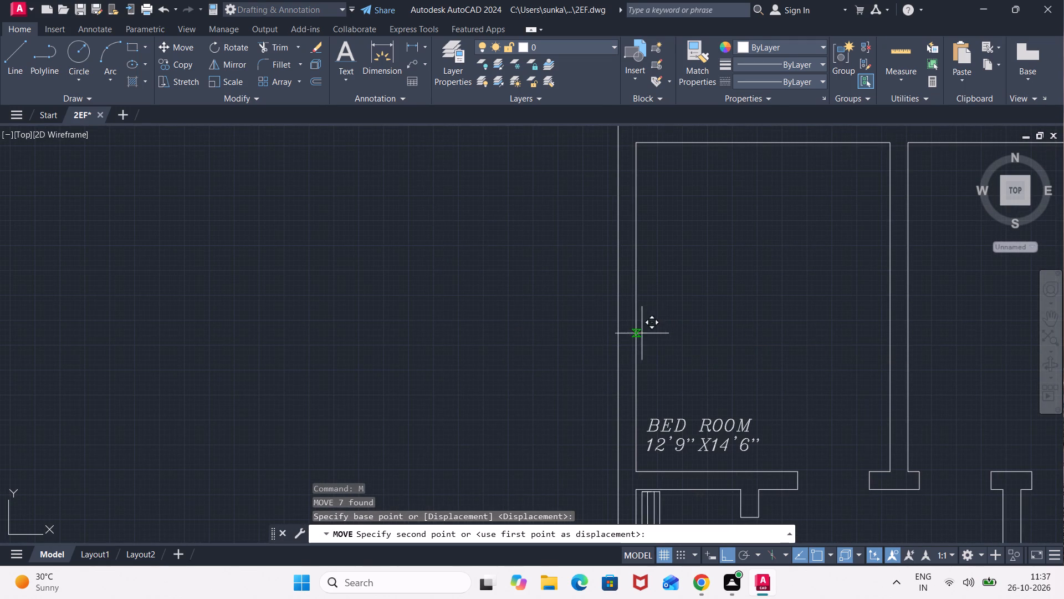
pyautogui.click(620, 342)
# Move the western one of the two remaining 4' by 9" window symbols into the living room's east outer wall.
pyautogui.scroll(-2, 822, 370)
pyautogui.moveTo(930, 364); pyautogui.dragTo(637, 209, button='middle')
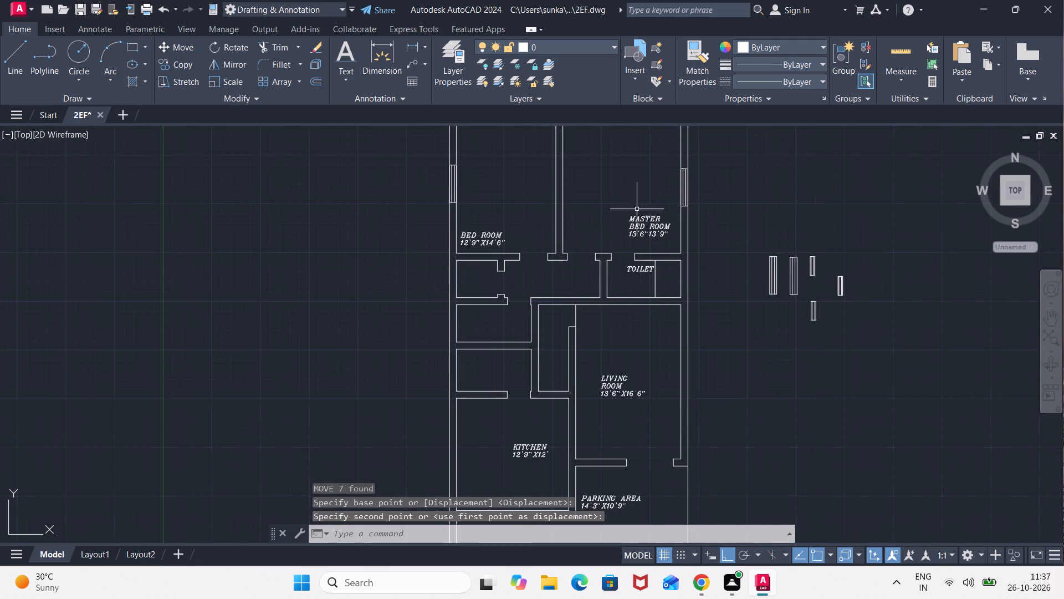
pyautogui.scroll(2, 793, 256)
pyautogui.click(770, 248)
pyautogui.click(707, 380)
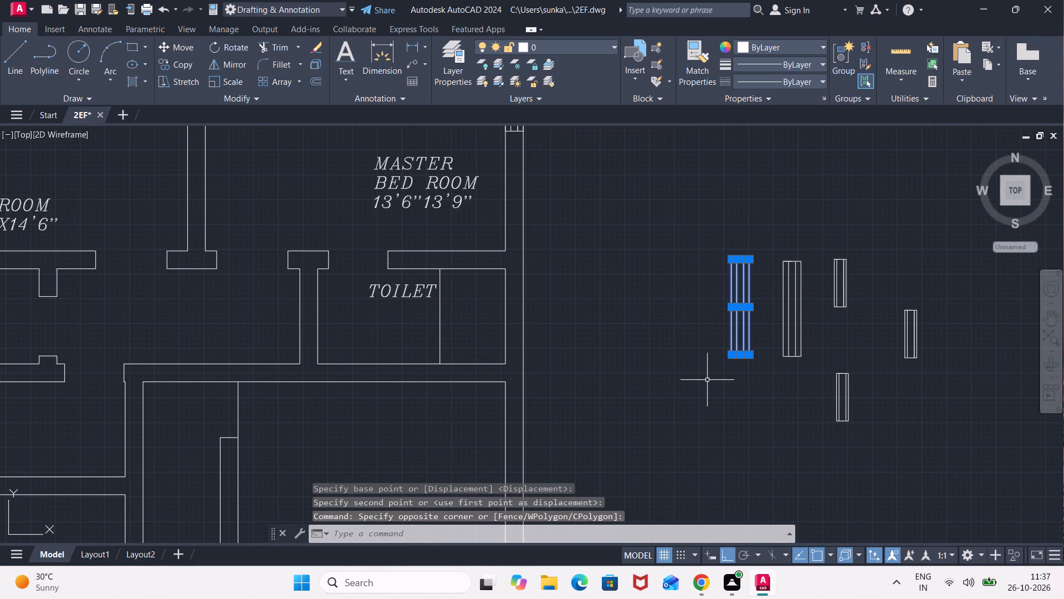
pyautogui.press('m')
pyautogui.press('Return')
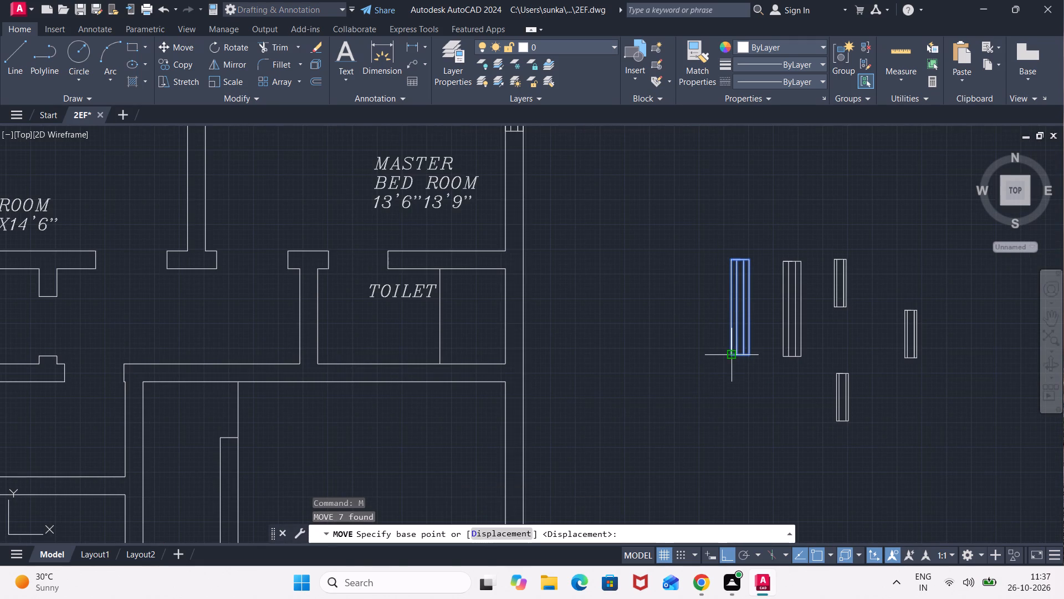
pyautogui.click(728, 351)
pyautogui.moveTo(656, 398); pyautogui.dragTo(807, 191, button='middle')
pyautogui.moveTo(712, 321); pyautogui.dragTo(739, 265, button='middle')
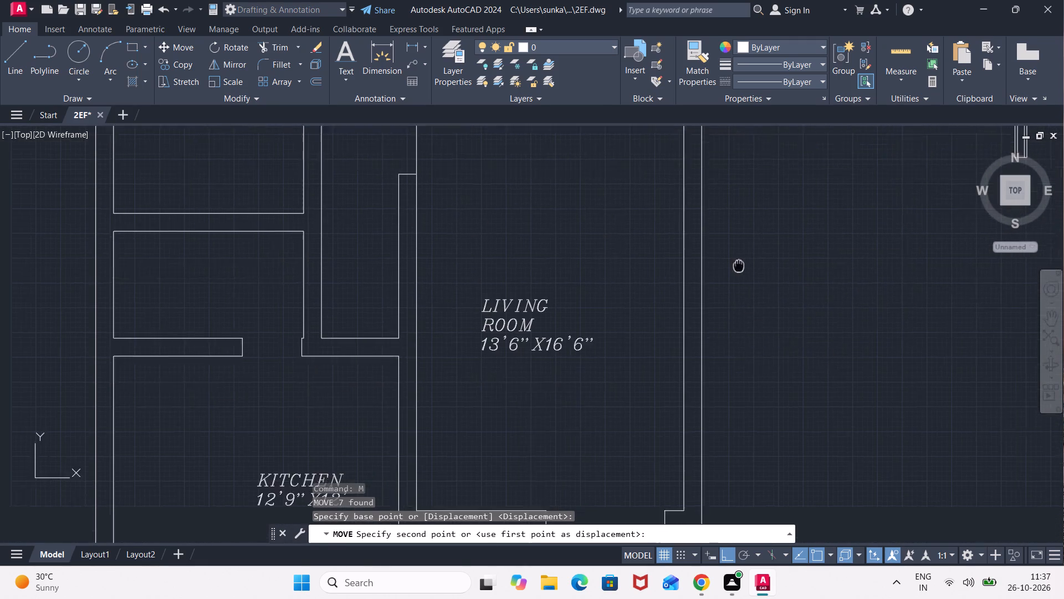
pyautogui.moveTo(739, 265); pyautogui.dragTo(757, 234, button='middle')
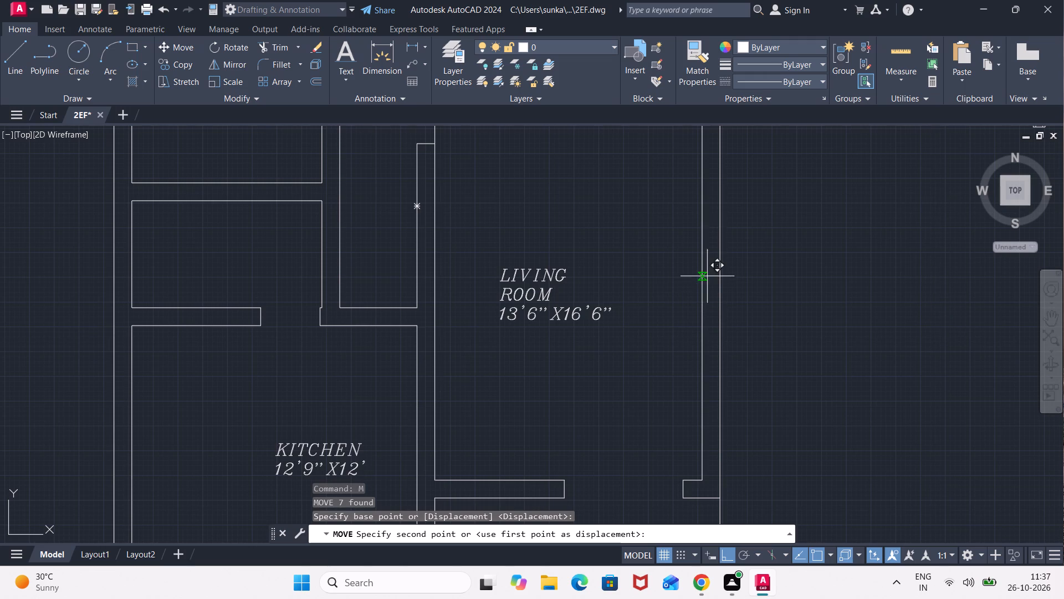
pyautogui.click(703, 286)
# Move the last loose 4' by 9" window symbol into the west outer wall of the kitchen.
pyautogui.scroll(-2, 836, 259)
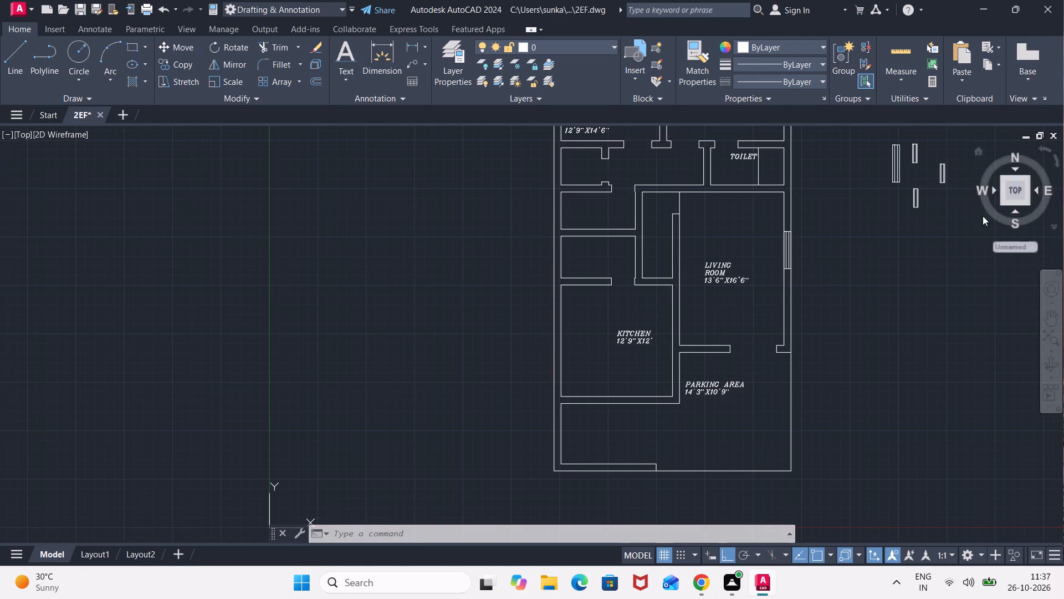
pyautogui.moveTo(878, 300); pyautogui.dragTo(867, 397, button='middle')
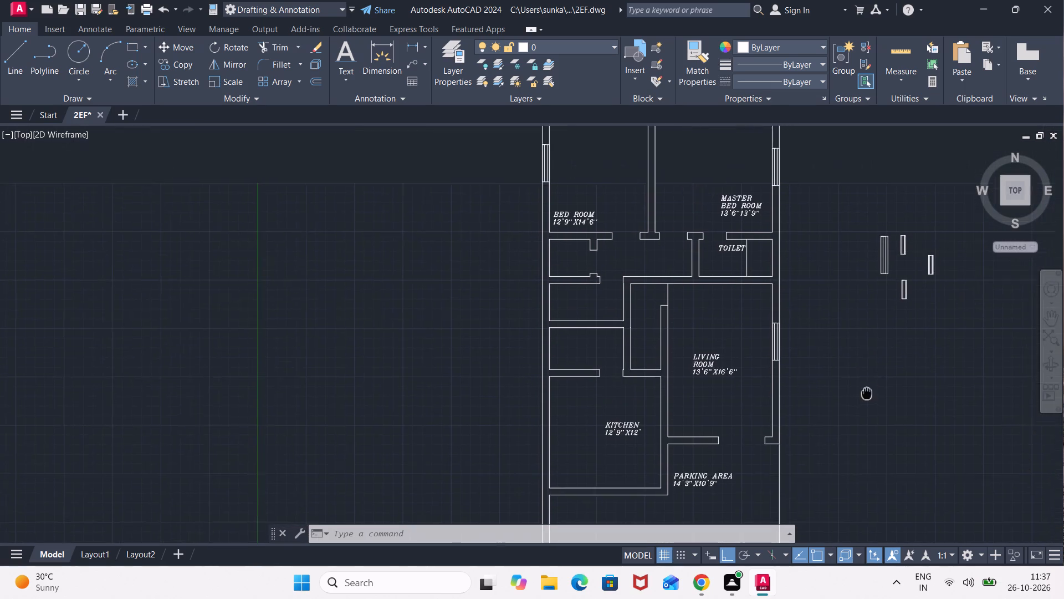
pyautogui.moveTo(867, 397); pyautogui.dragTo(866, 423, button='middle')
pyautogui.scroll(1, 881, 269)
pyautogui.click(899, 255)
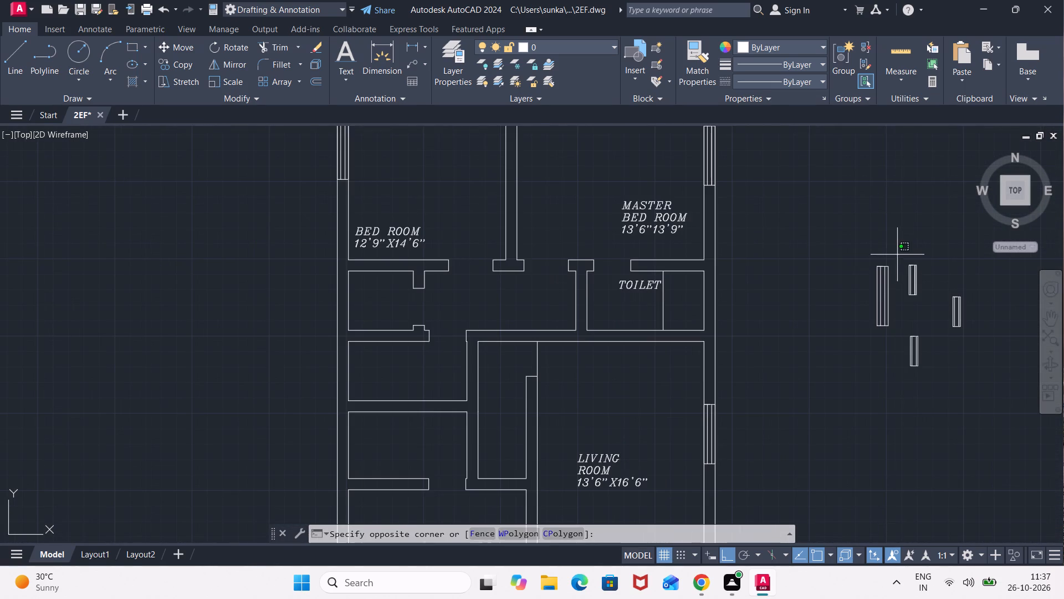
pyautogui.click(861, 339)
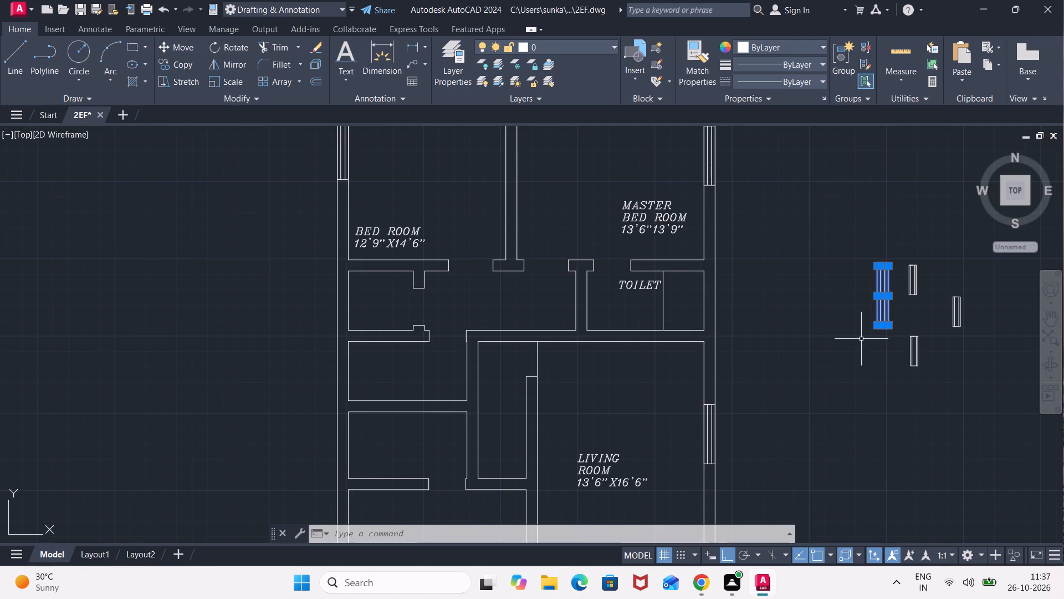
pyautogui.press('m')
pyautogui.press('Return')
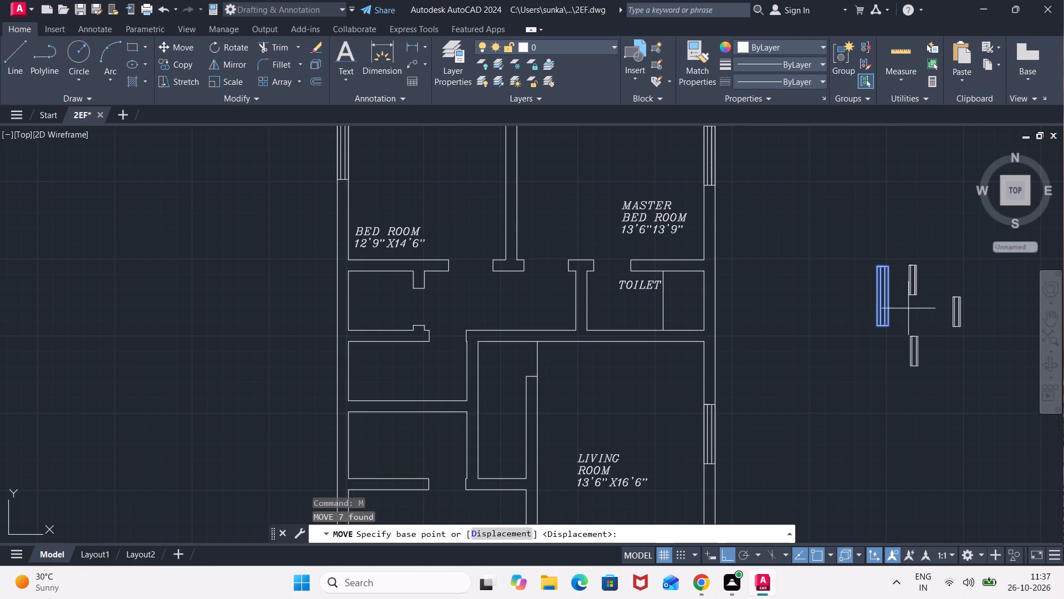
pyautogui.click(874, 325)
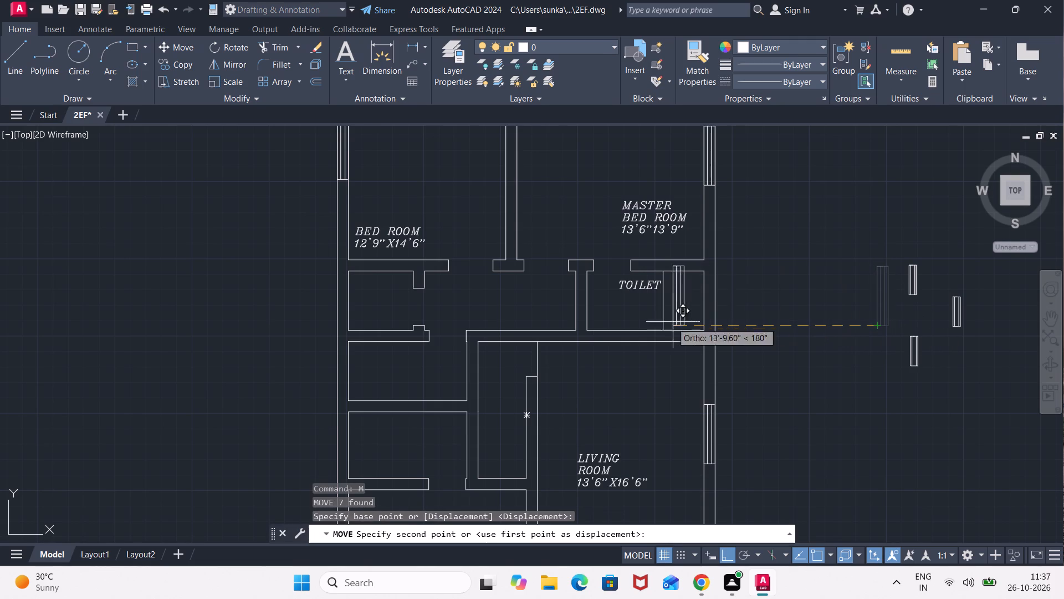
pyautogui.moveTo(491, 355); pyautogui.dragTo(713, 130, button='middle')
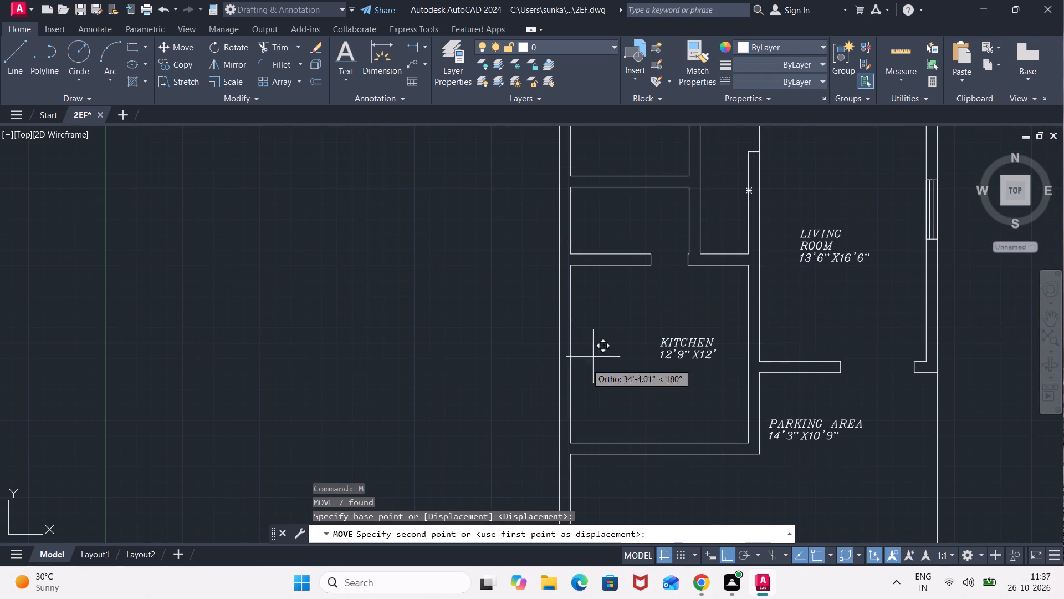
pyautogui.click(561, 388)
# Move the easternmost 2' by 6" window symbol from its lower-left corner onto the inner face of the toilet's east outer wall.
pyautogui.scroll(-1, 712, 372)
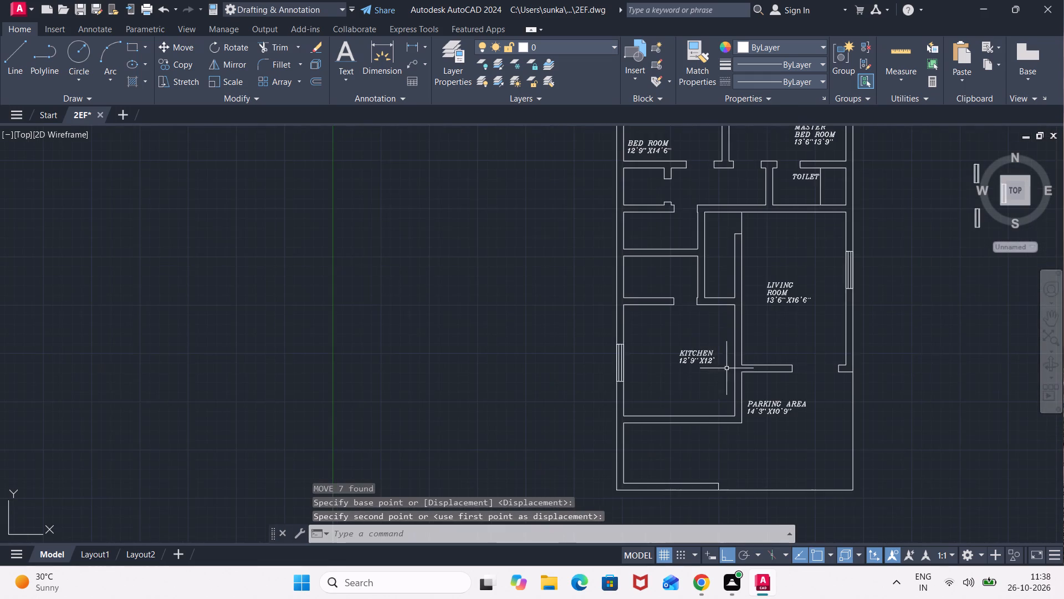
pyautogui.moveTo(833, 333); pyautogui.dragTo(600, 388, button='middle')
pyautogui.click(786, 225)
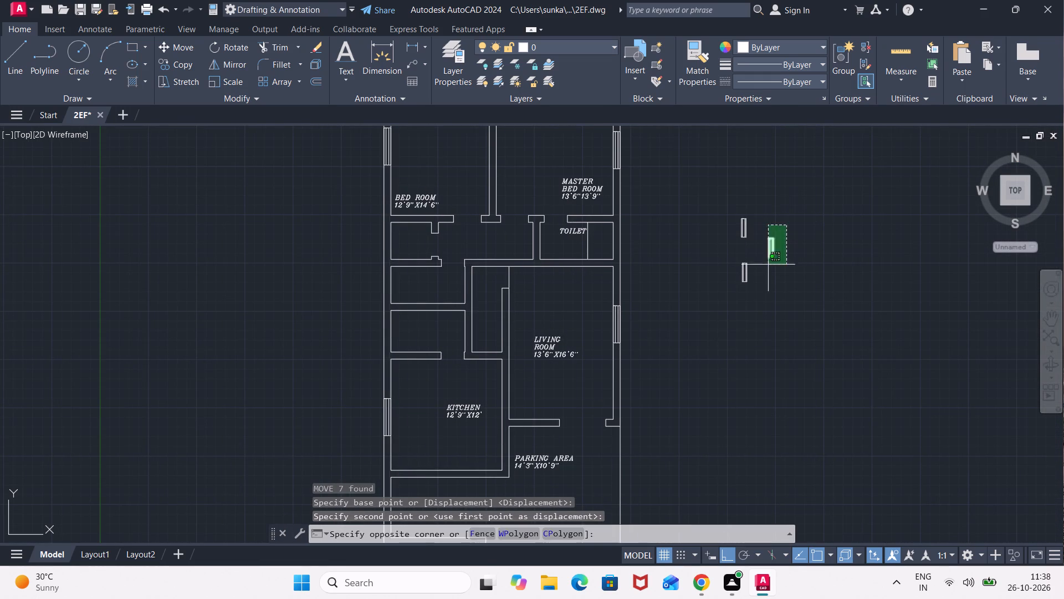
pyautogui.click(763, 268)
pyautogui.press('m')
pyautogui.press('Return')
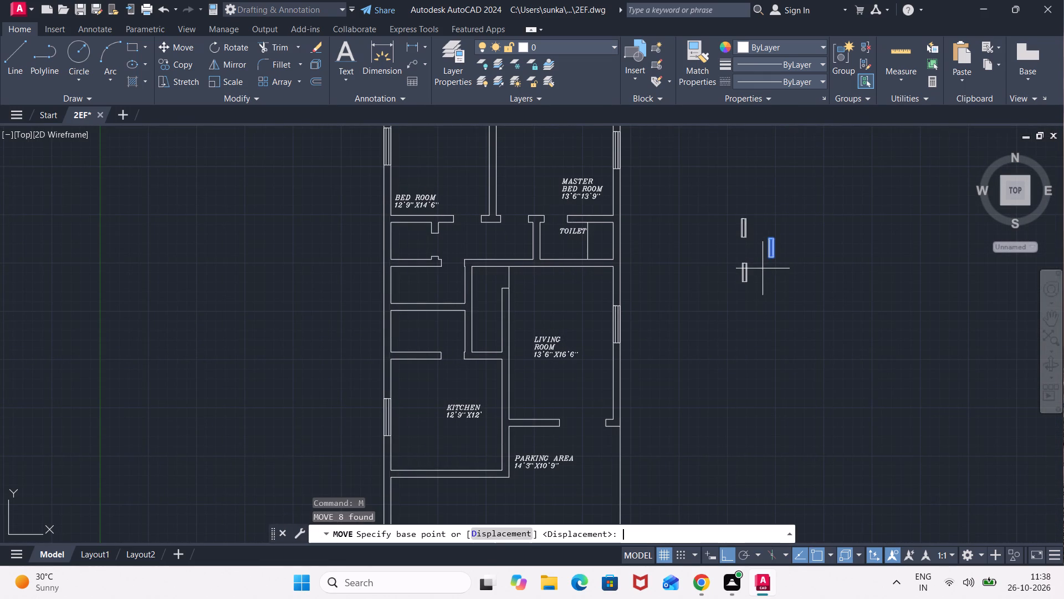
pyautogui.scroll(4, 773, 247)
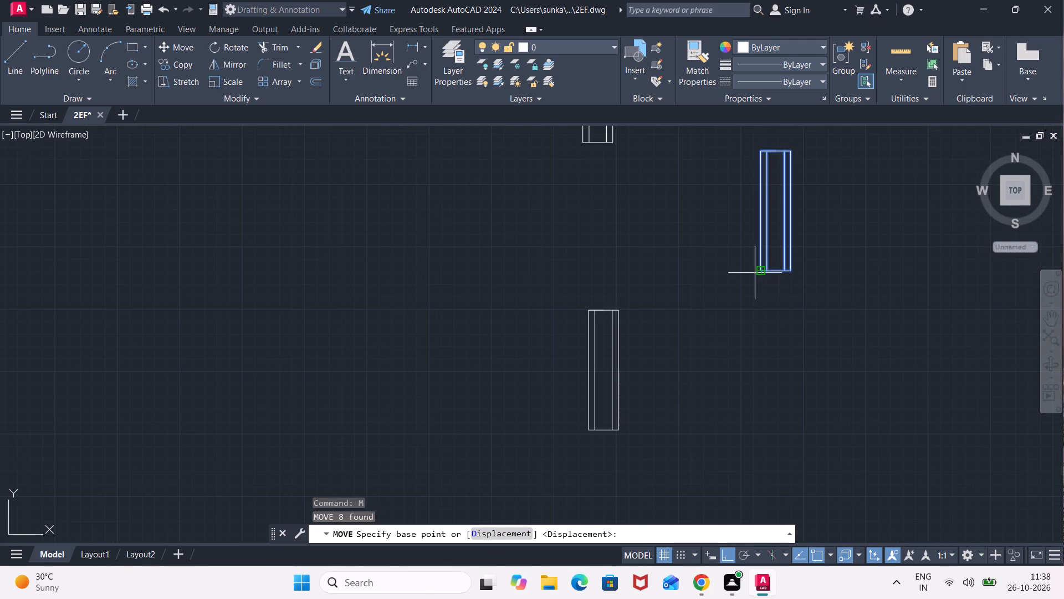
pyautogui.click(759, 271)
pyautogui.moveTo(392, 227); pyautogui.dragTo(991, 257, button='middle')
pyautogui.scroll(-2, 691, 250)
pyautogui.click(551, 243)
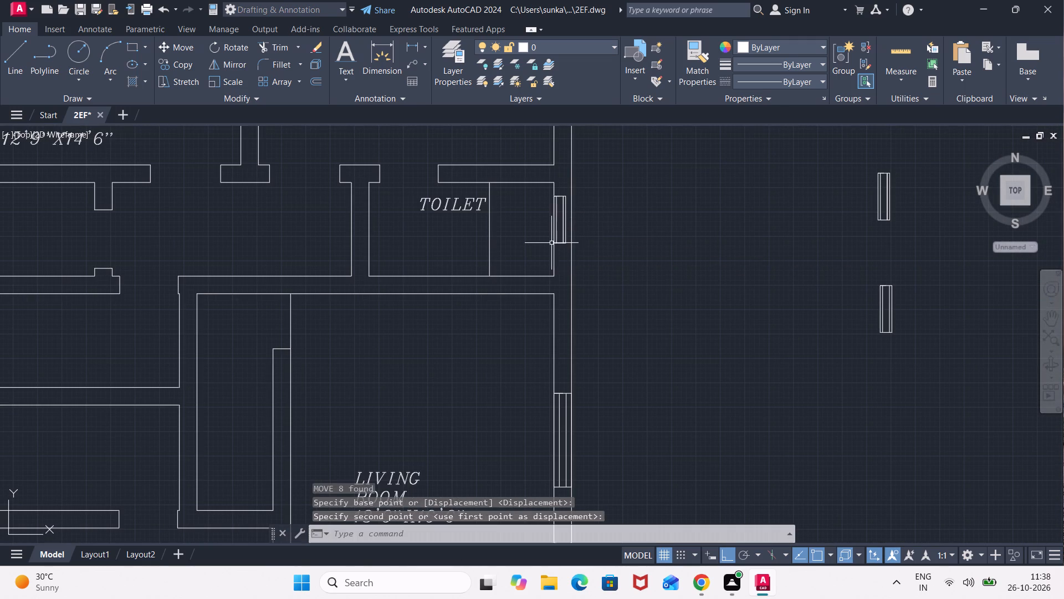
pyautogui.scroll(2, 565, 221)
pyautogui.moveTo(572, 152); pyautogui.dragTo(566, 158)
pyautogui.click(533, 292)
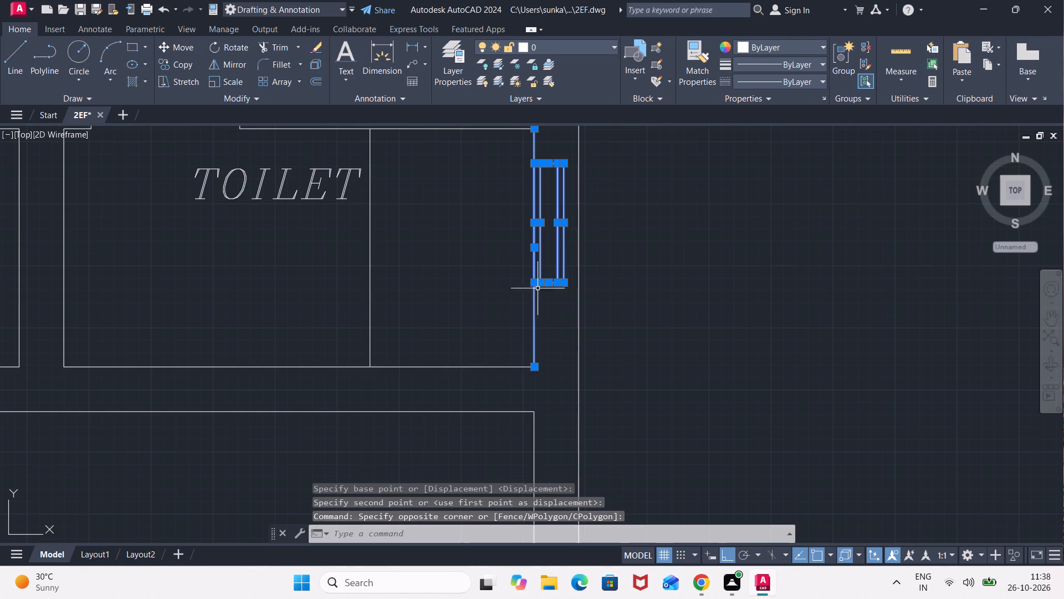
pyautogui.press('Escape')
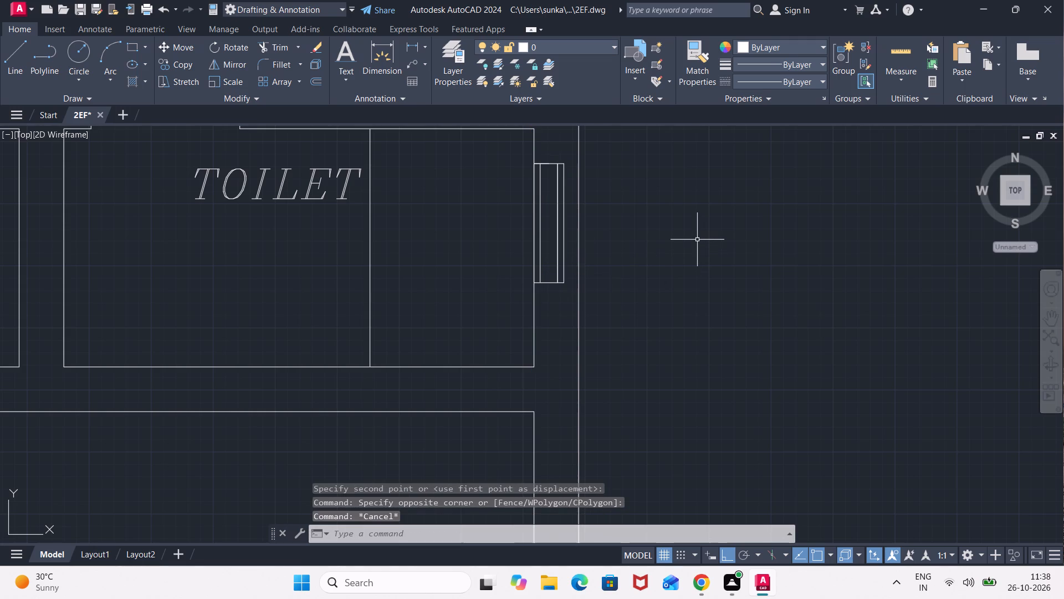
# Delete the 2' by 6" window symbol at the toilet's east outer wall, including its leftover line on the wall's inner face.
pyautogui.click(569, 157)
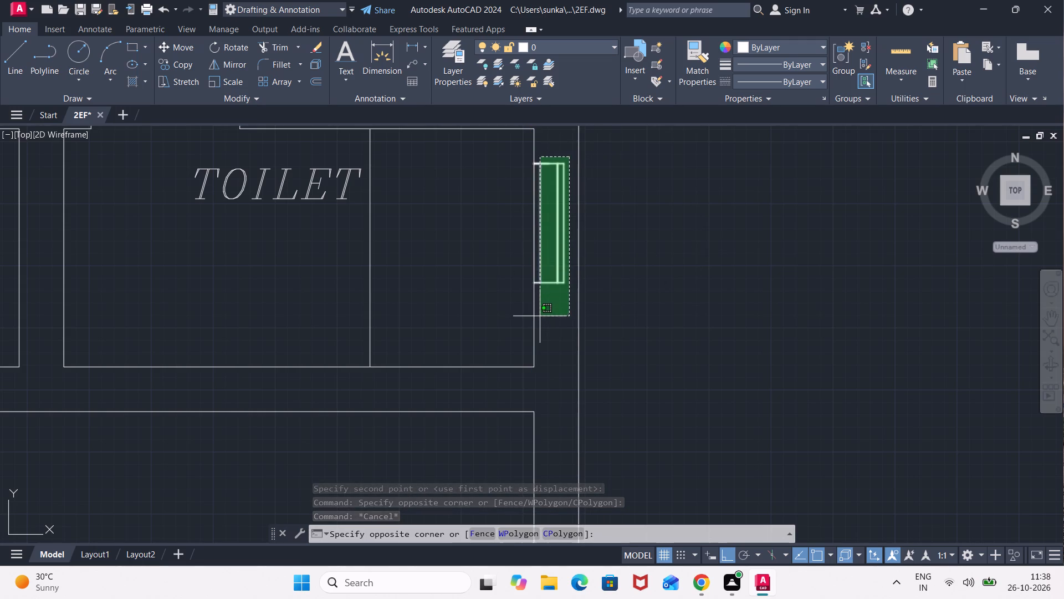
pyautogui.scroll(2, 540, 316)
pyautogui.click(530, 312)
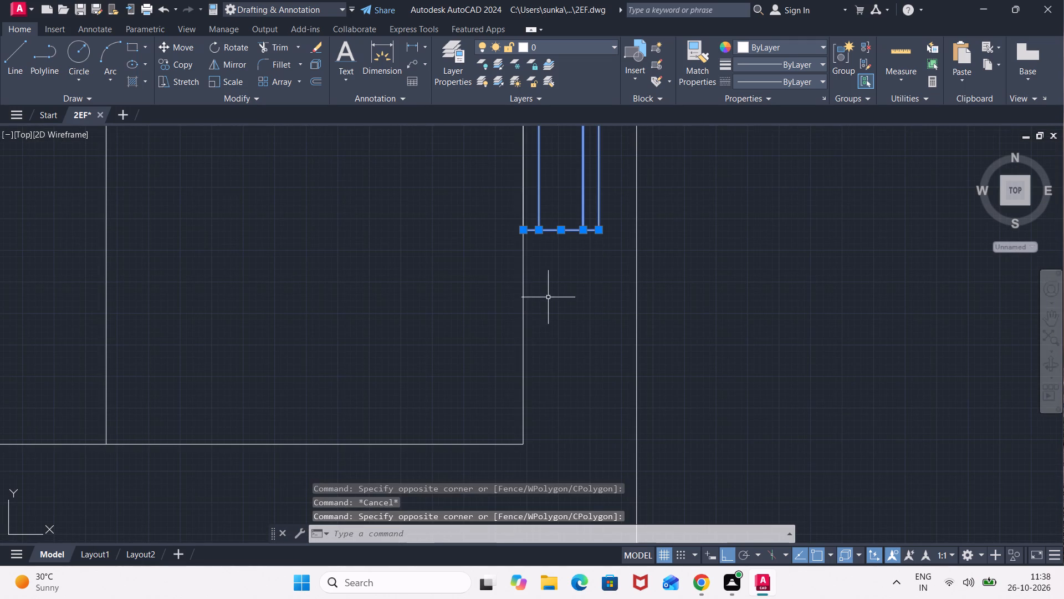
pyautogui.press('Delete')
pyautogui.click(521, 197)
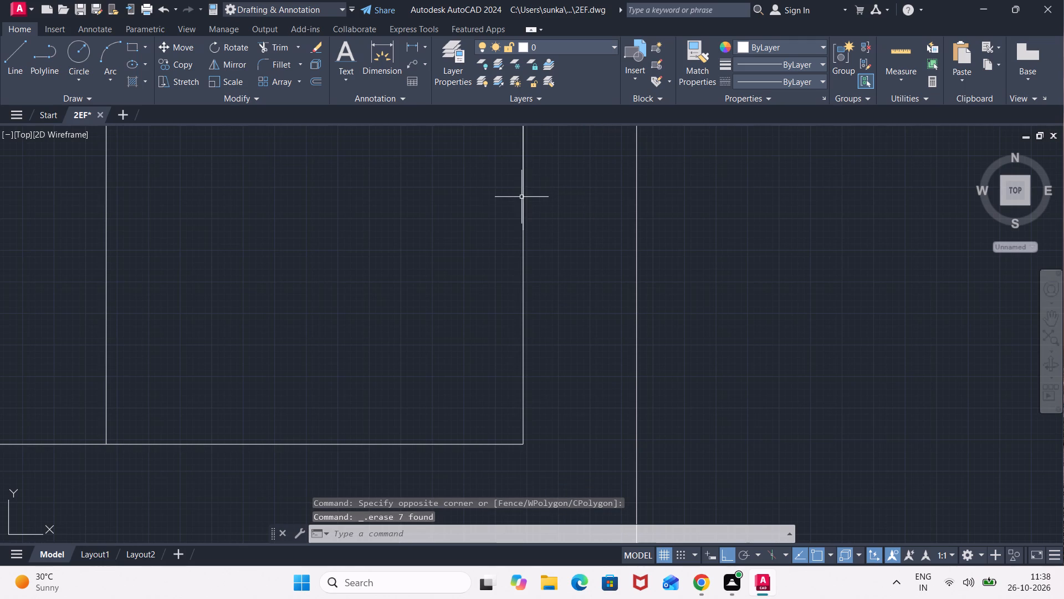
pyautogui.press('Delete')
# Delete the two loose 2' by 6" window symbols east of the plan.
pyautogui.scroll(-3, 580, 433)
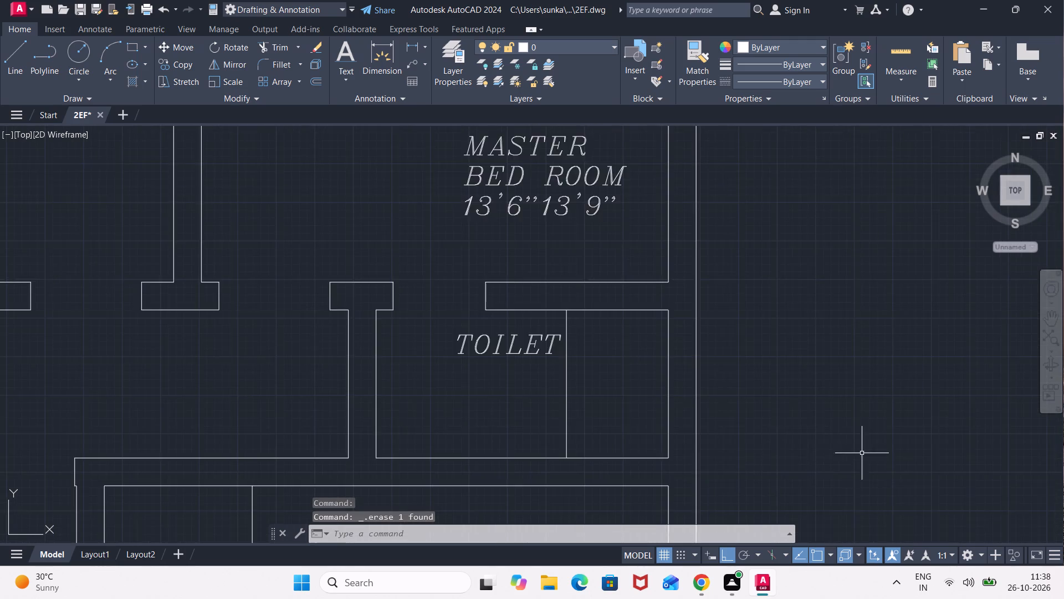
pyautogui.scroll(-4, 868, 444)
pyautogui.moveTo(894, 424); pyautogui.dragTo(767, 322, button='middle')
pyautogui.click(816, 292)
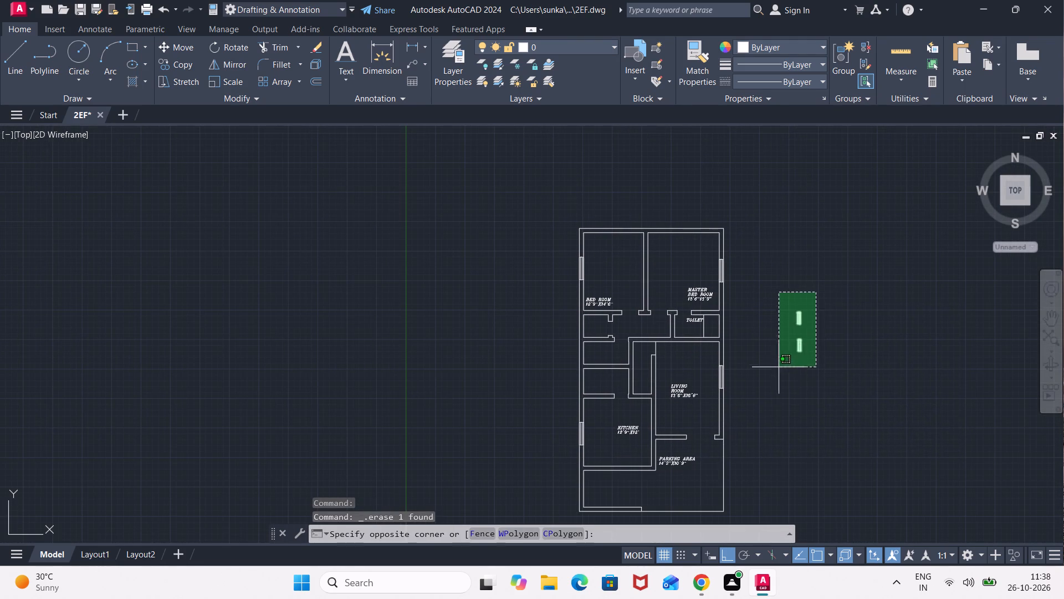
pyautogui.click(774, 375)
pyautogui.press('Delete')
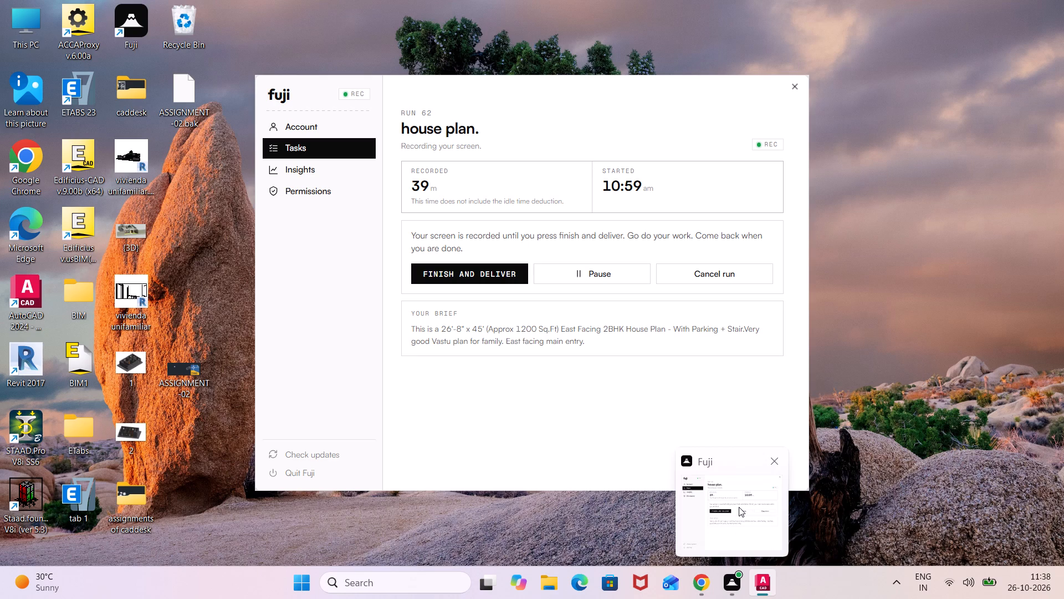
# Draw a 2'6" by 9" upright window rectangle with a vertical centre line in the empty space east of the living room.
pyautogui.scroll(1, 732, 334)
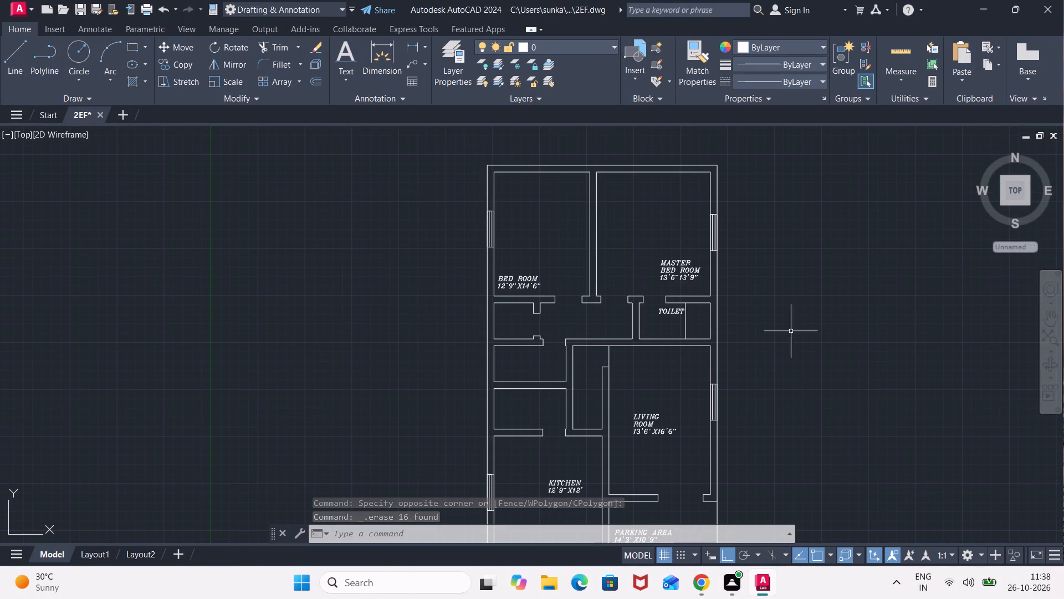
pyautogui.moveTo(846, 337); pyautogui.dragTo(735, 286, button='middle')
pyautogui.scroll(2, 744, 295)
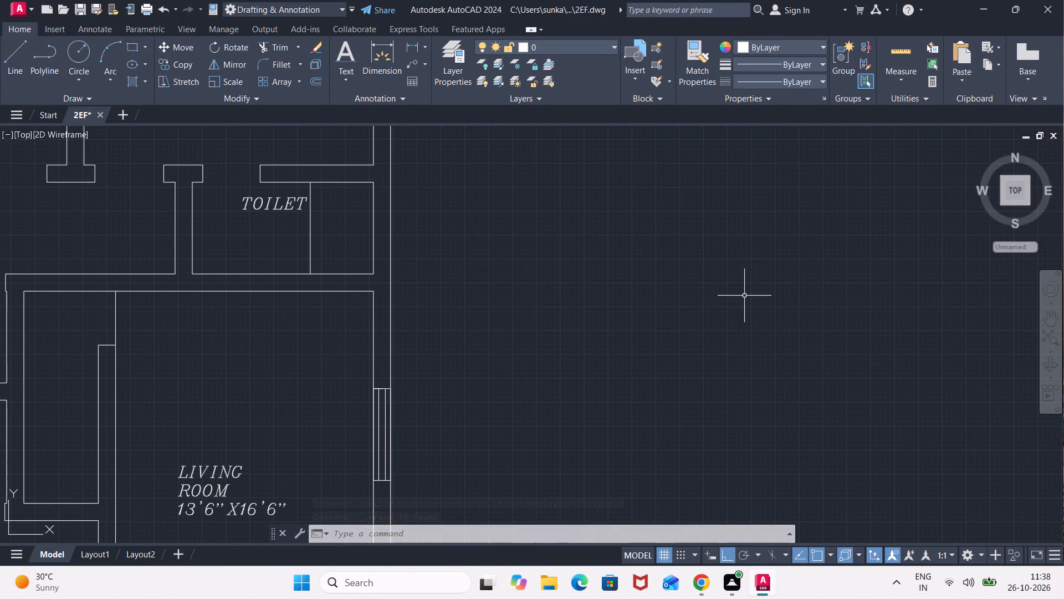
pyautogui.press('l')
pyautogui.press('Return')
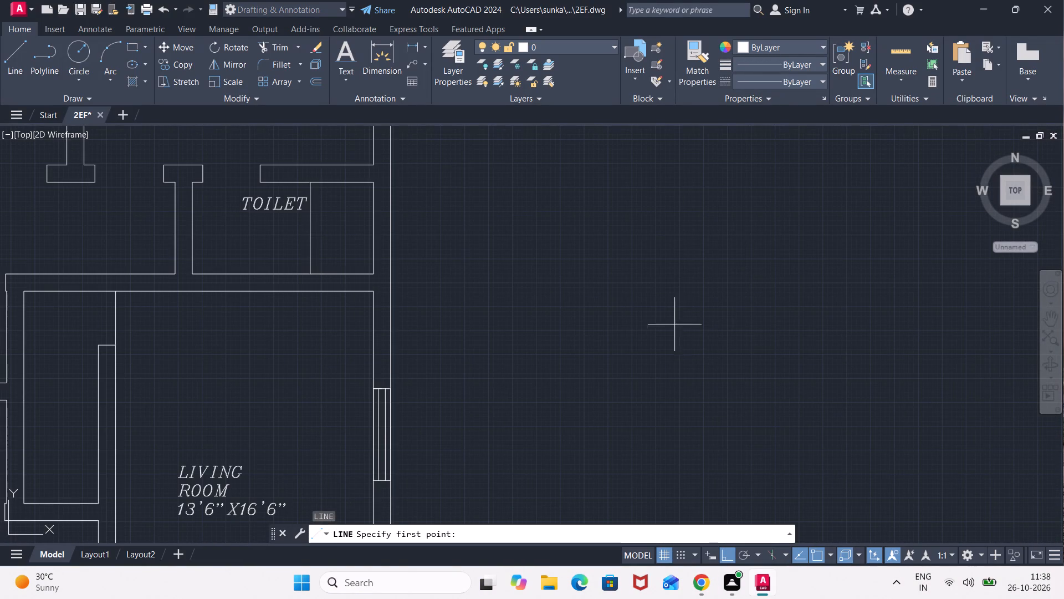
pyautogui.click(520, 350)
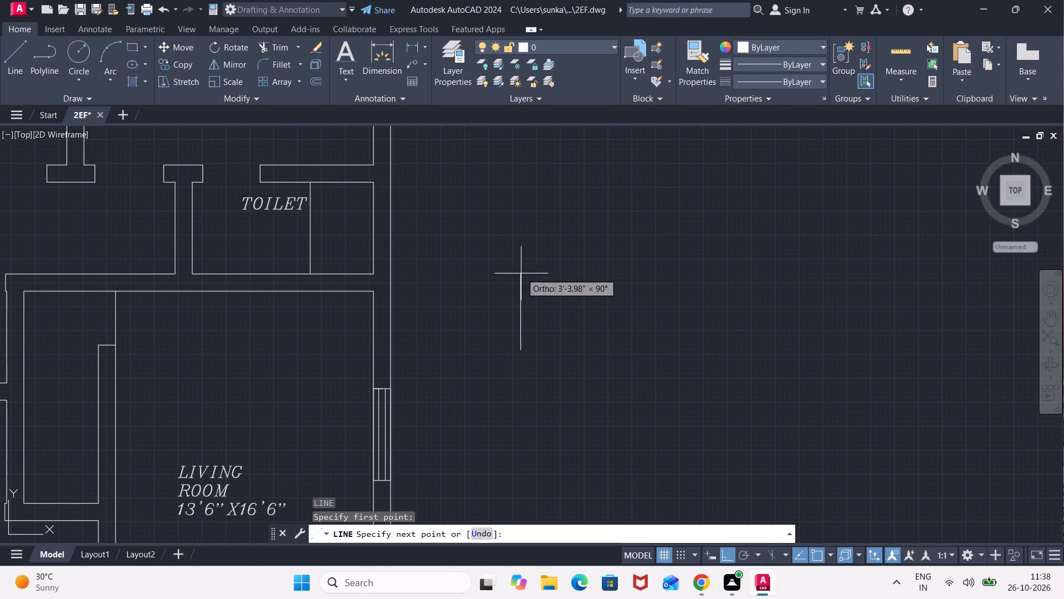
pyautogui.write('2\'6"')
pyautogui.press('Return')
pyautogui.write('9"')
pyautogui.press('Return')
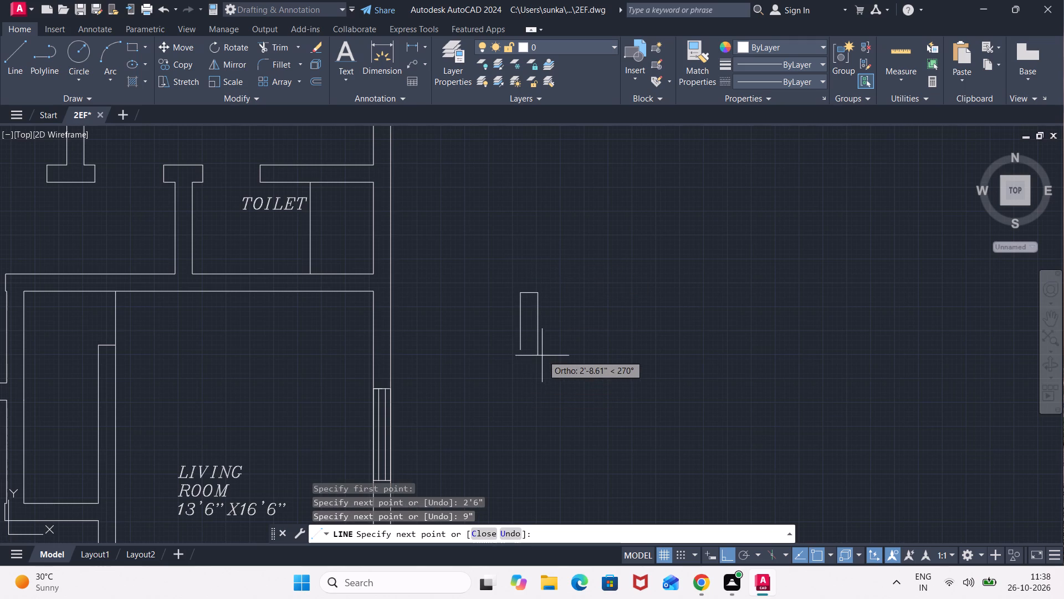
pyautogui.write('2\'6"')
pyautogui.press('Return')
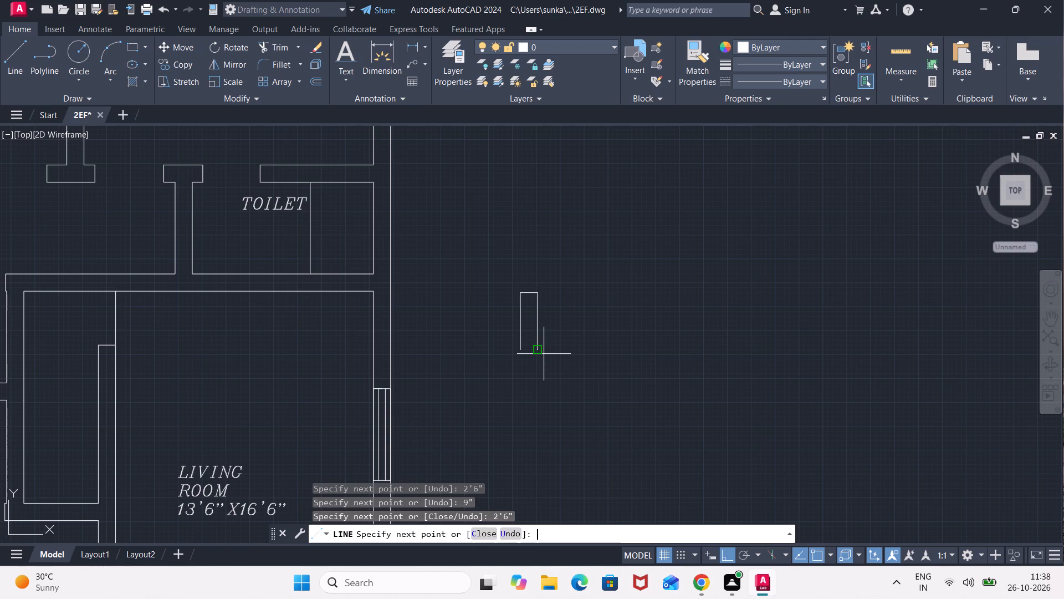
pyautogui.click(523, 352)
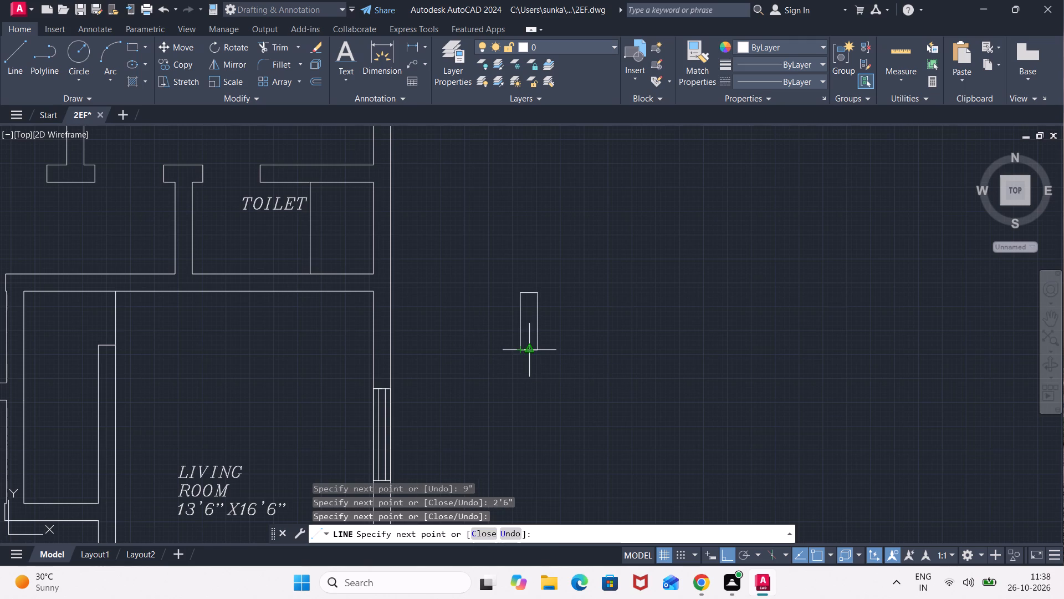
pyautogui.click(531, 351)
pyautogui.click(531, 293)
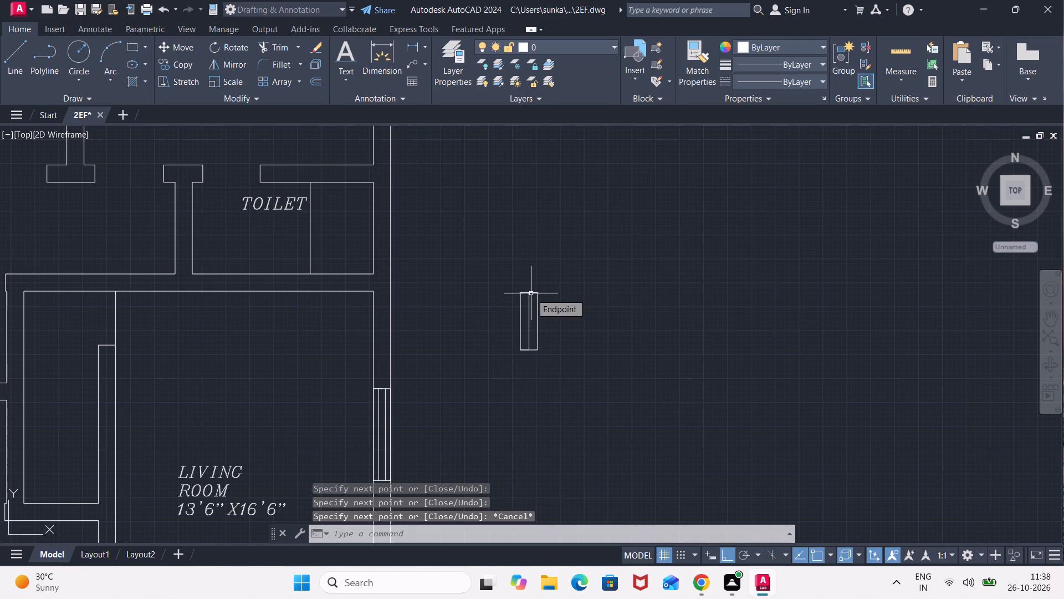
pyautogui.press('Escape')
# Offset the new window's centre line 1.75" to both sides and erase the original centre line.
pyautogui.press('o')
pyautogui.press('Return')
pyautogui.write('1.75"')
pyautogui.press('Return')
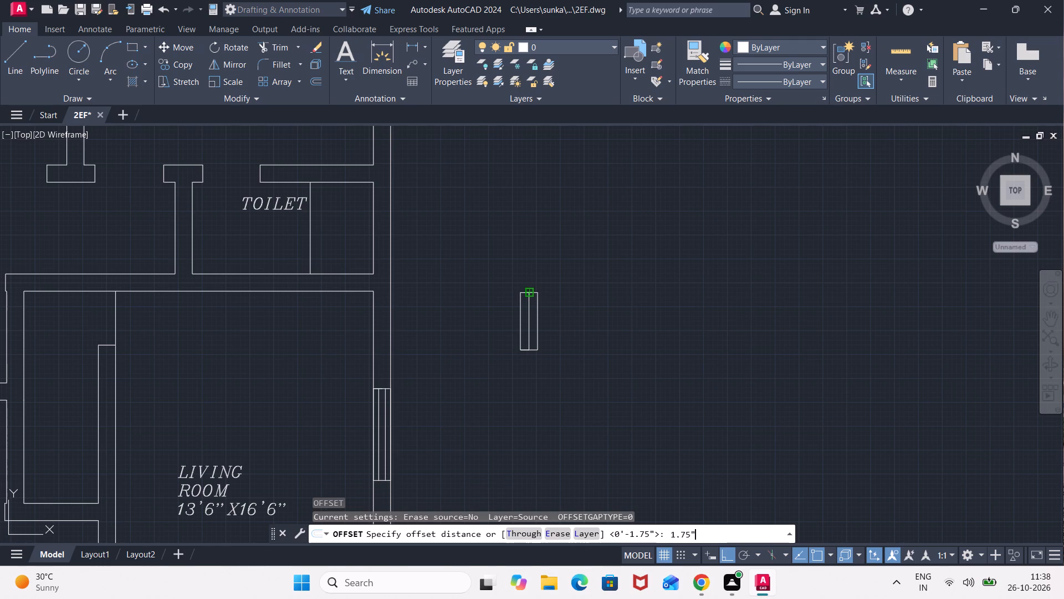
pyautogui.scroll(2, 524, 308)
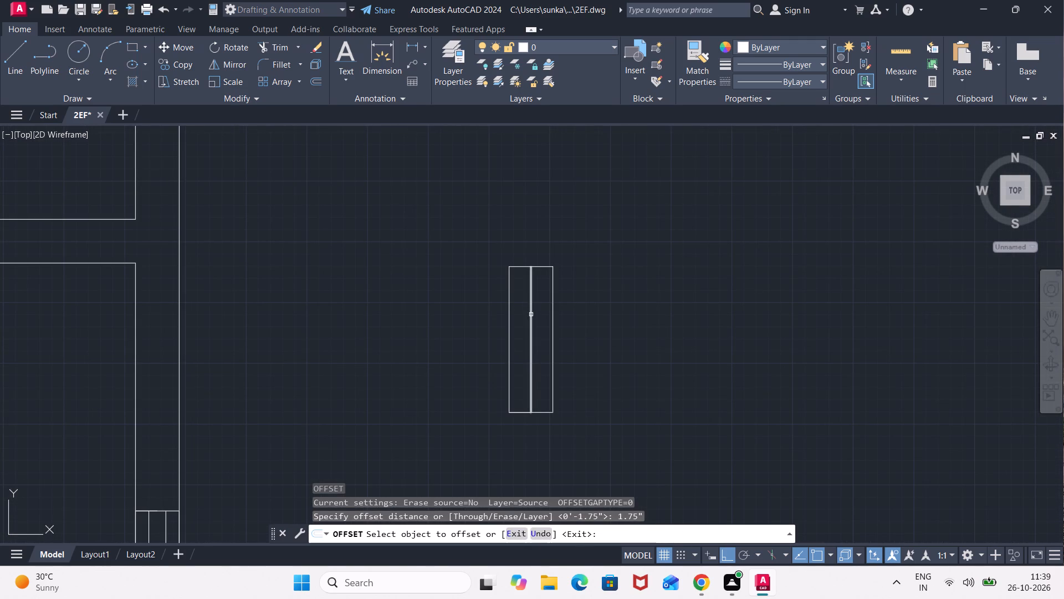
pyautogui.click(531, 314)
pyautogui.click(561, 298)
pyautogui.click(530, 320)
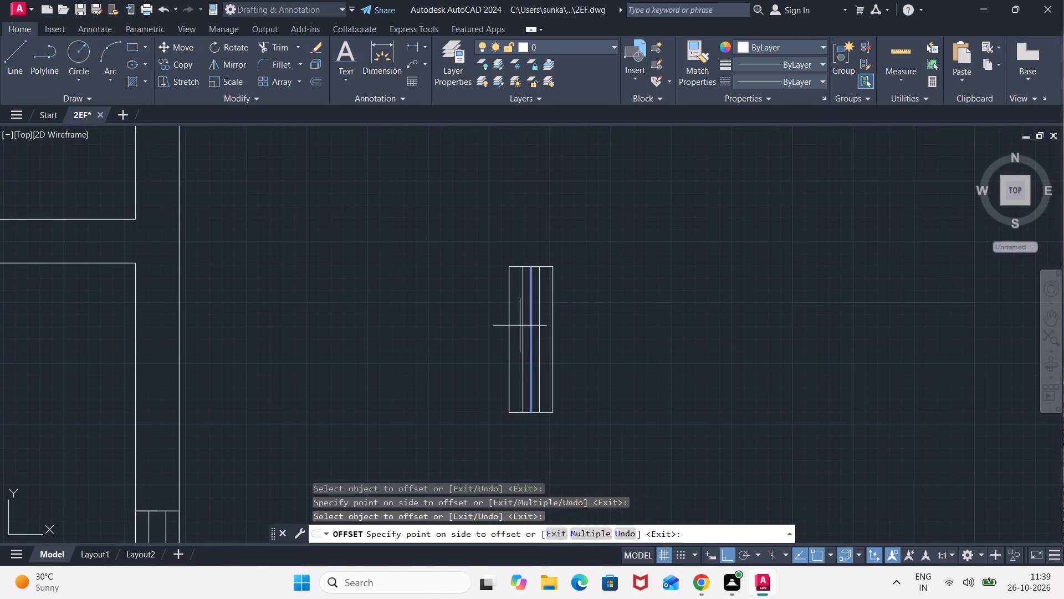
pyautogui.click(506, 331)
pyautogui.press('Escape')
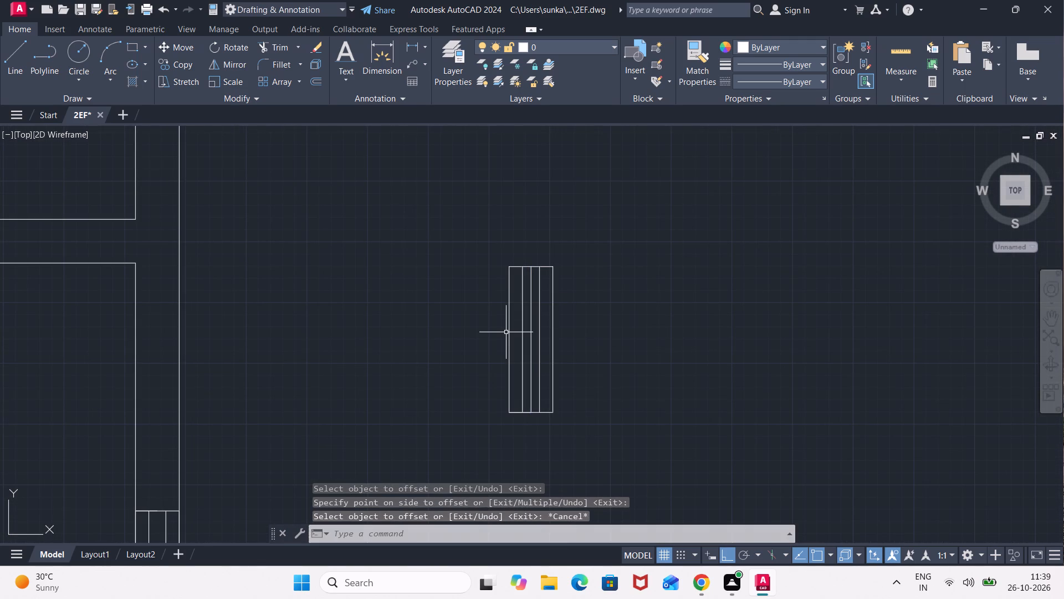
pyautogui.click(531, 332)
pyautogui.press('Delete')
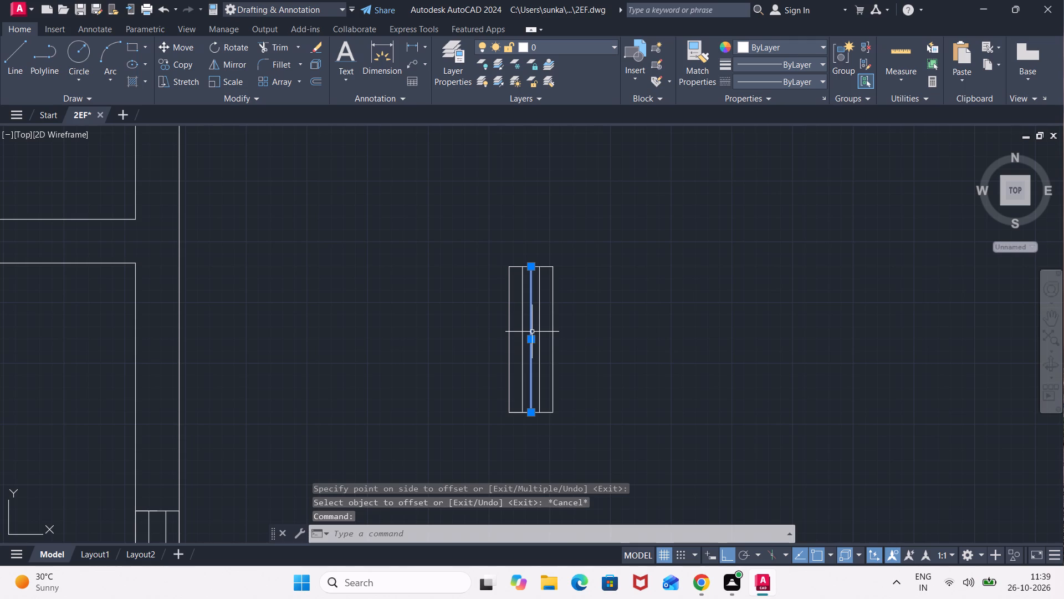
# Move the 2'6" by 9" window symbol from its lower-left corner into the toilet's east outer wall.
pyautogui.scroll(-3, 538, 338)
pyautogui.click(582, 284)
pyautogui.click(531, 380)
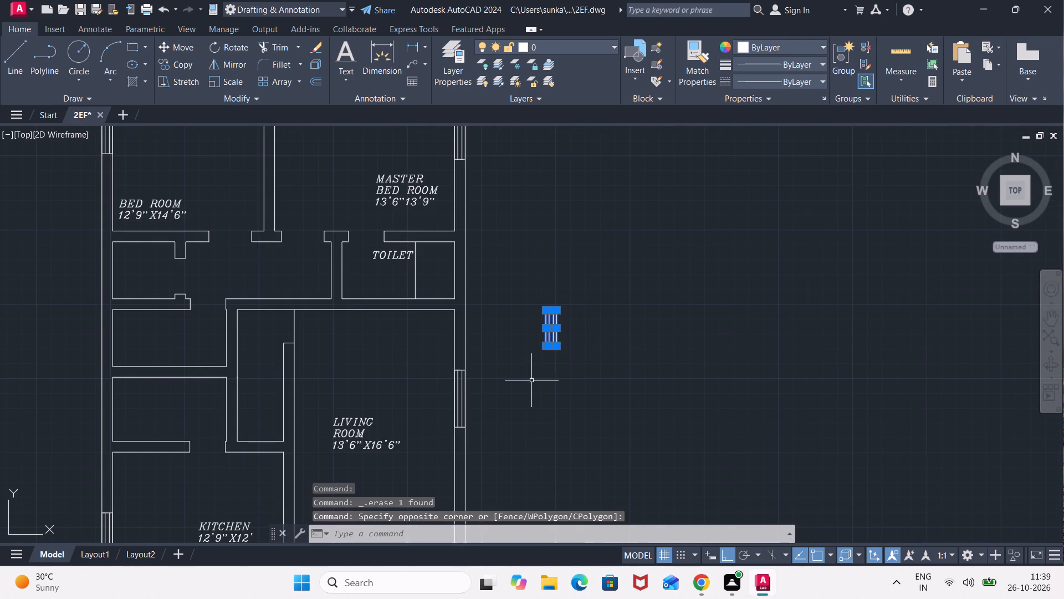
pyautogui.press('m')
pyautogui.press('Return')
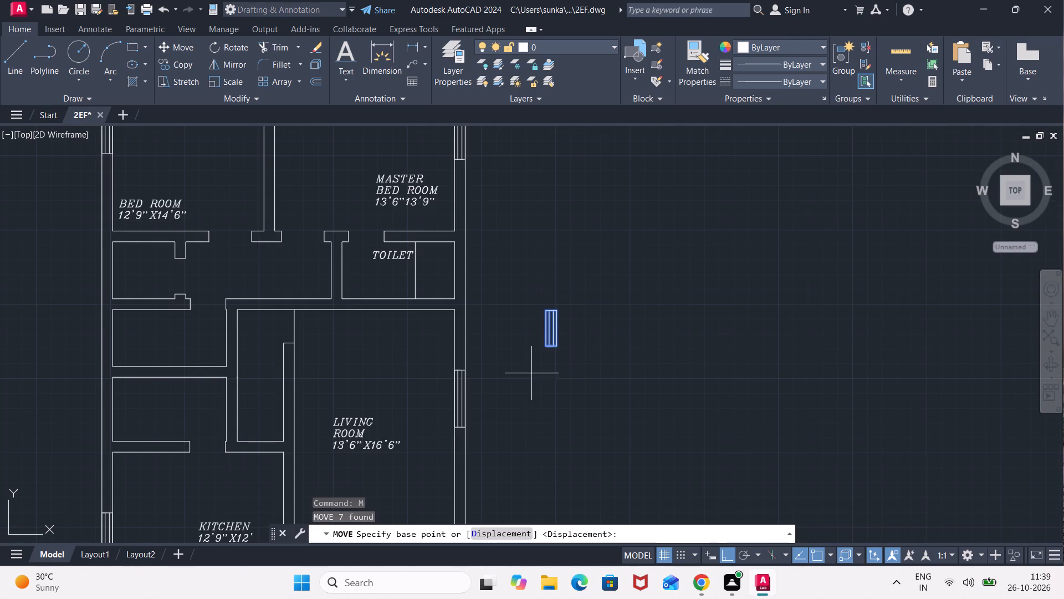
pyautogui.click(544, 348)
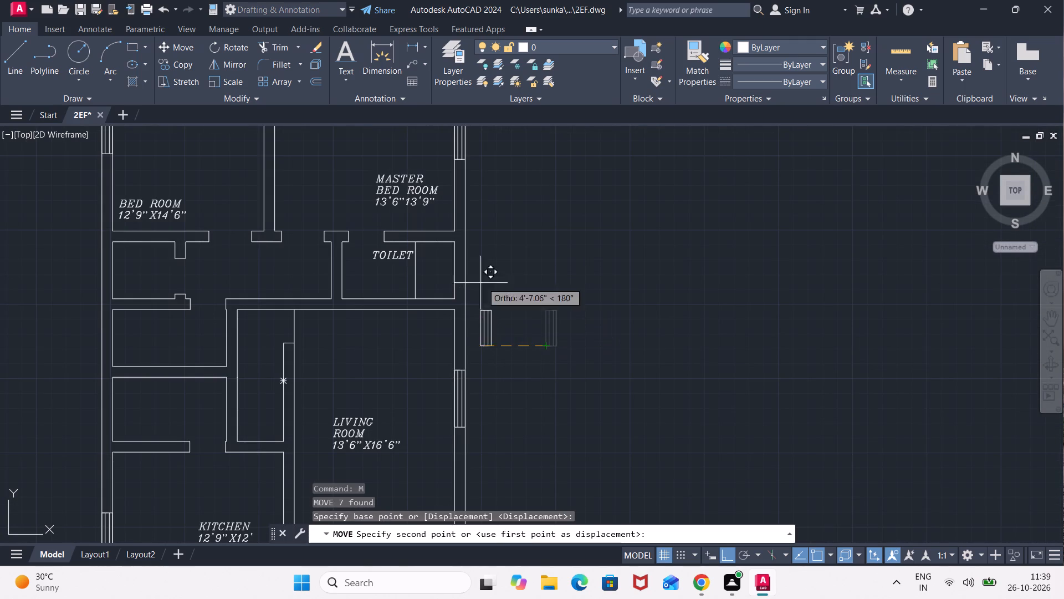
pyautogui.moveTo(538, 278); pyautogui.dragTo(500, 305, button='middle')
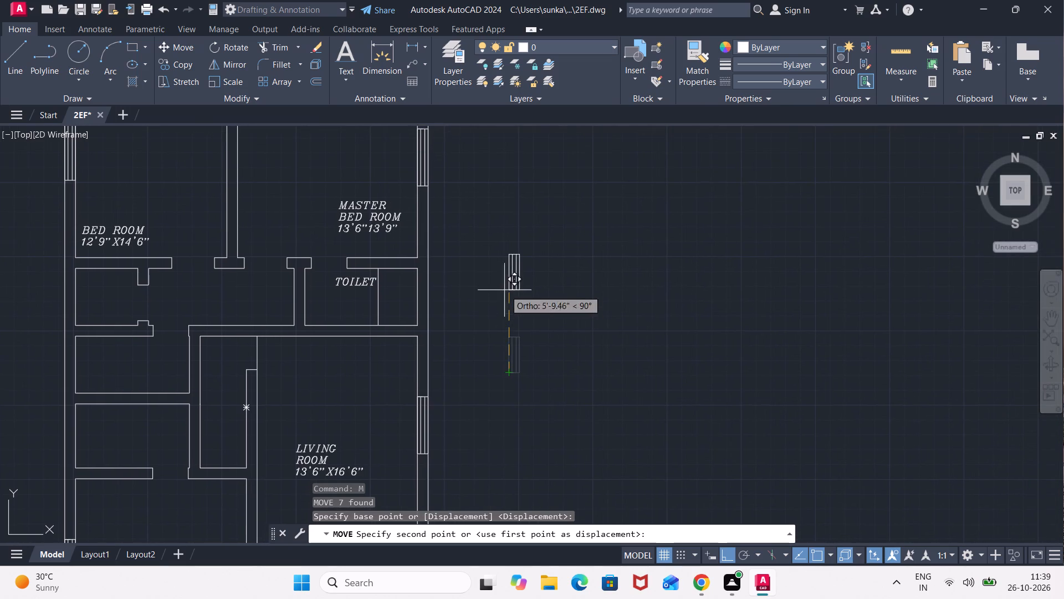
pyautogui.moveTo(510, 288); pyautogui.dragTo(719, 283, button='middle')
pyautogui.scroll(-1, 718, 283)
pyautogui.scroll(3, 664, 298)
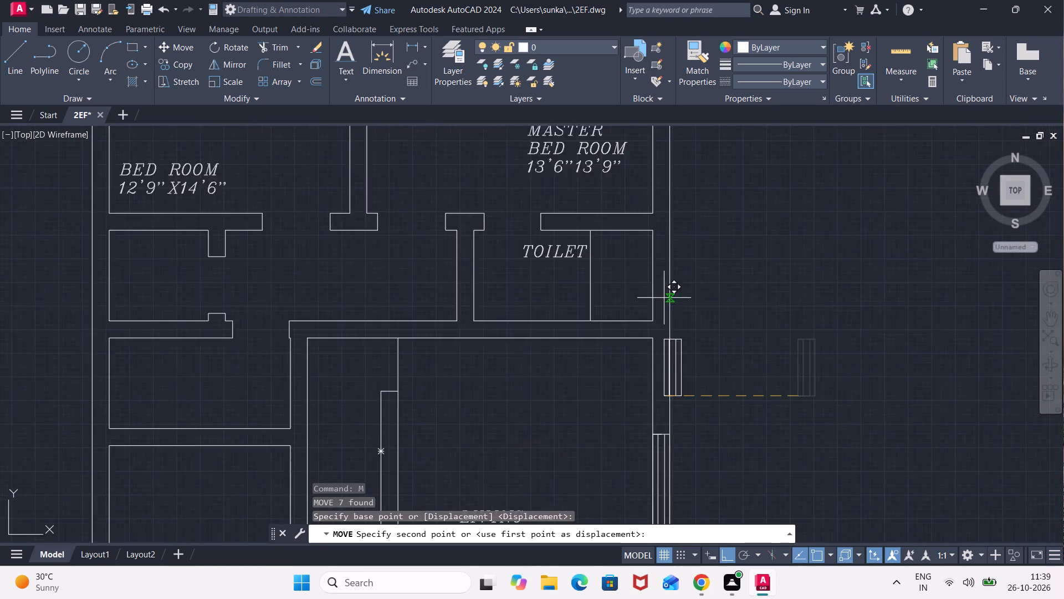
pyautogui.click(644, 307)
# Draw a window outline with a vertical centre line in the west outer wall of the small room directly south of the 12'9" by 14'6" bedroom.
pyautogui.scroll(-3, 713, 261)
pyautogui.moveTo(727, 253); pyautogui.dragTo(728, 253, button='middle')
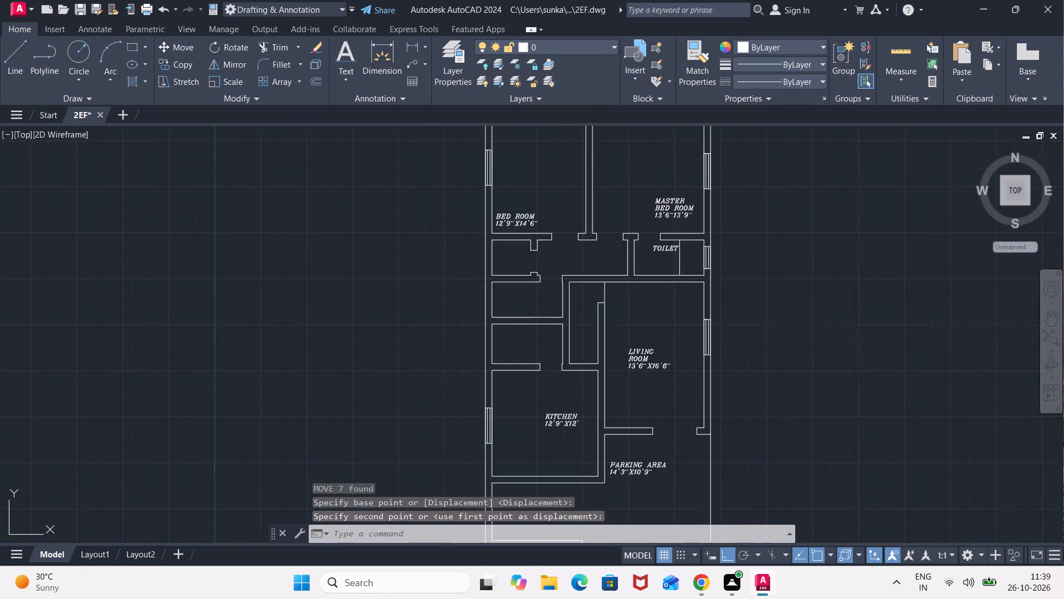
pyautogui.moveTo(728, 253); pyautogui.dragTo(989, 253, button='middle')
pyautogui.moveTo(760, 283); pyautogui.dragTo(839, 308, button='middle')
pyautogui.scroll(3, 835, 281)
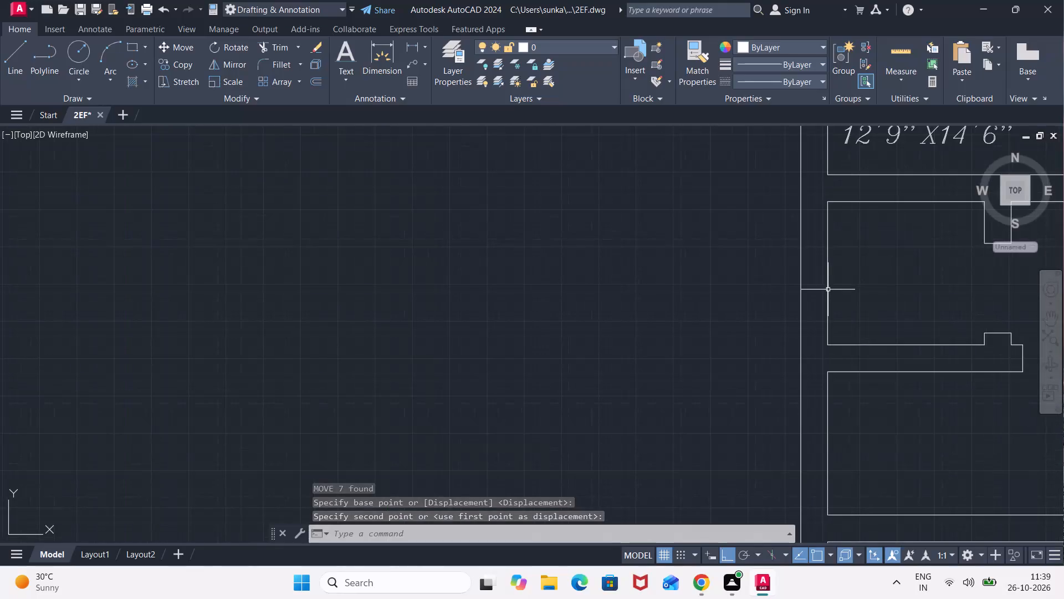
pyautogui.press('l')
pyautogui.press('Return')
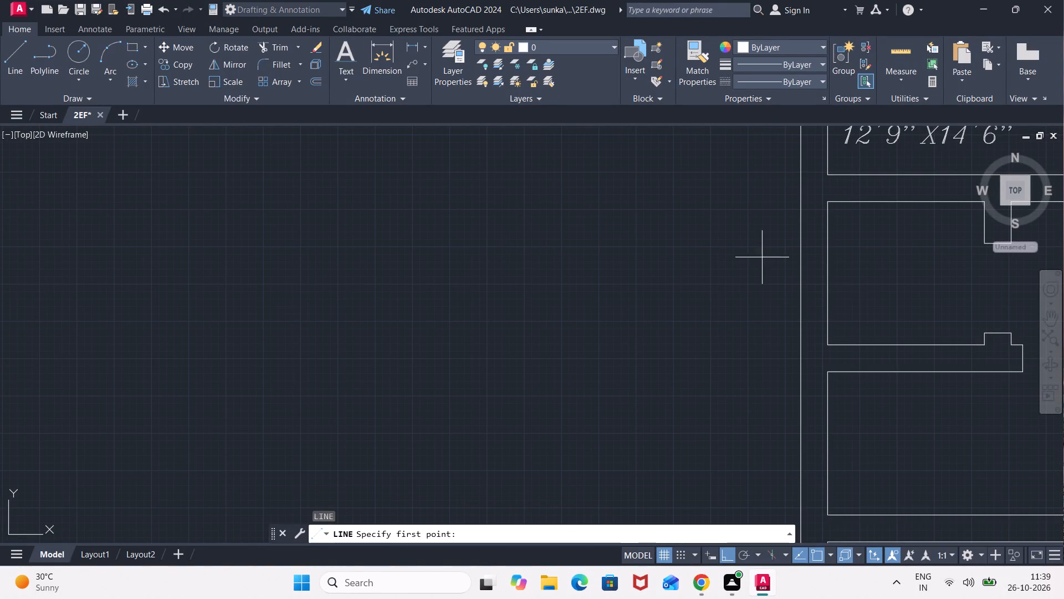
pyautogui.click(828, 235)
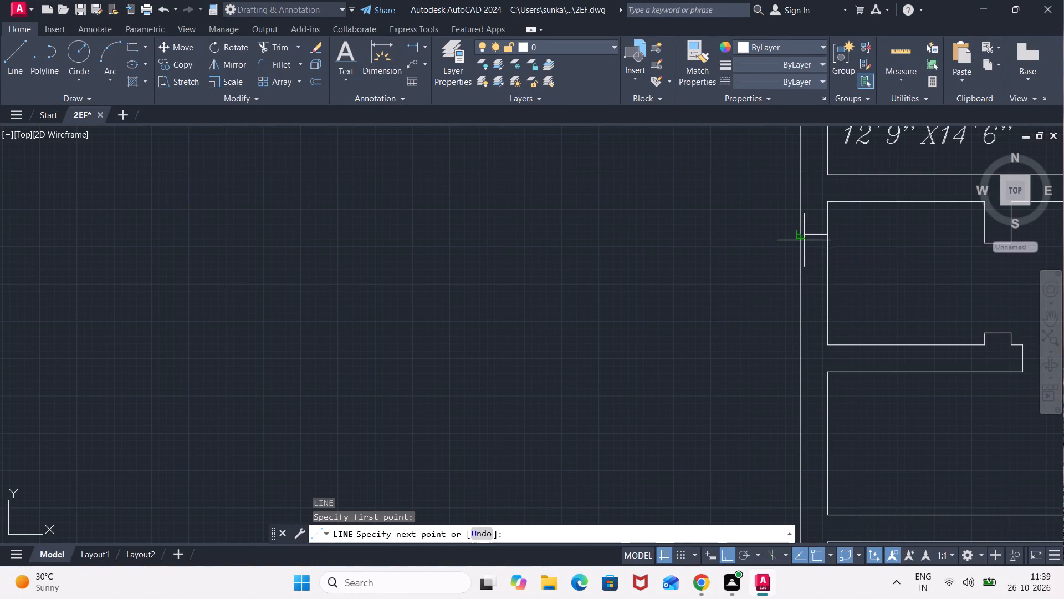
pyautogui.click(801, 240)
pyautogui.click(796, 312)
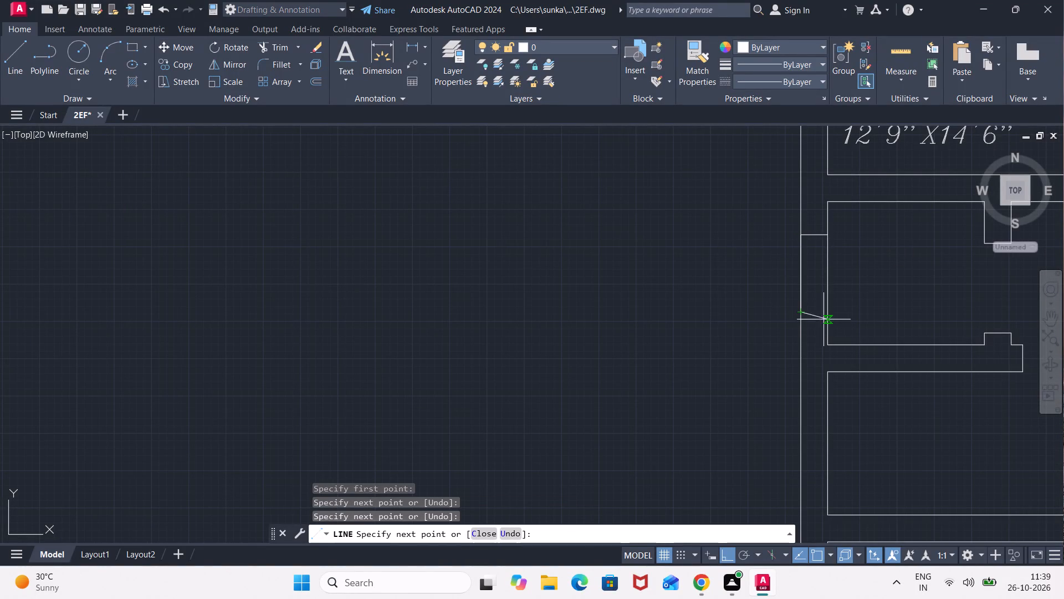
pyautogui.click(827, 311)
pyautogui.click(831, 234)
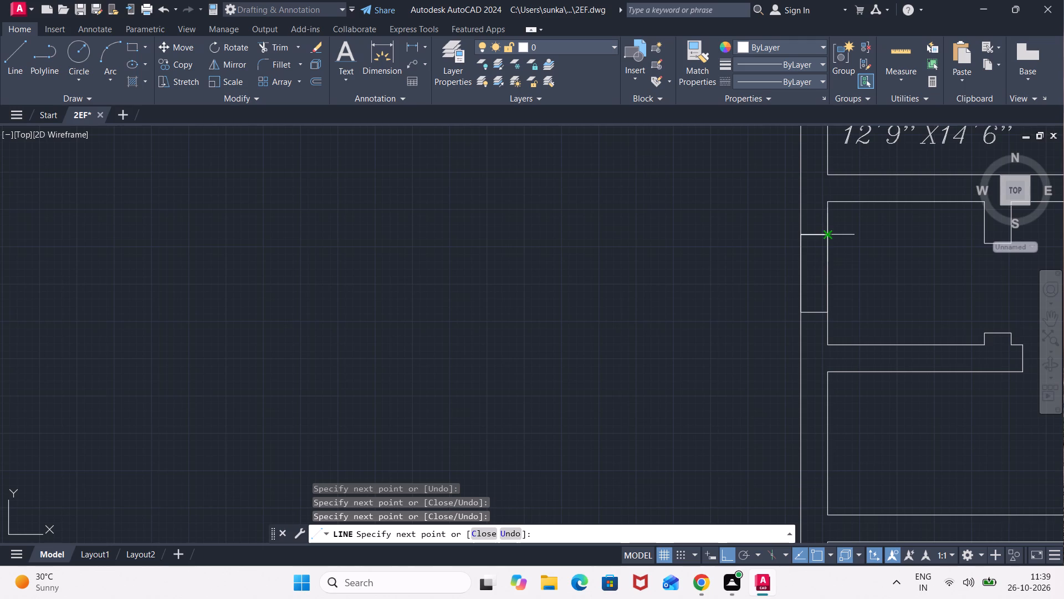
pyautogui.click(817, 234)
pyautogui.click(813, 308)
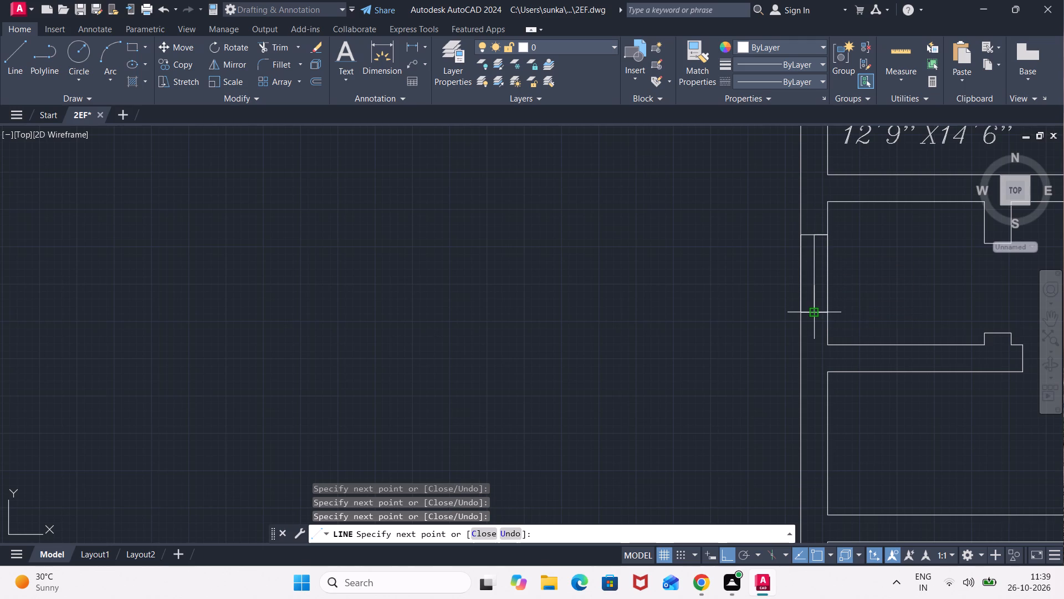
# Offset the new window's centre line 1.75" to both sides and erase the original centre line.
pyautogui.press('Escape')
pyautogui.press('o')
pyautogui.press('Return')
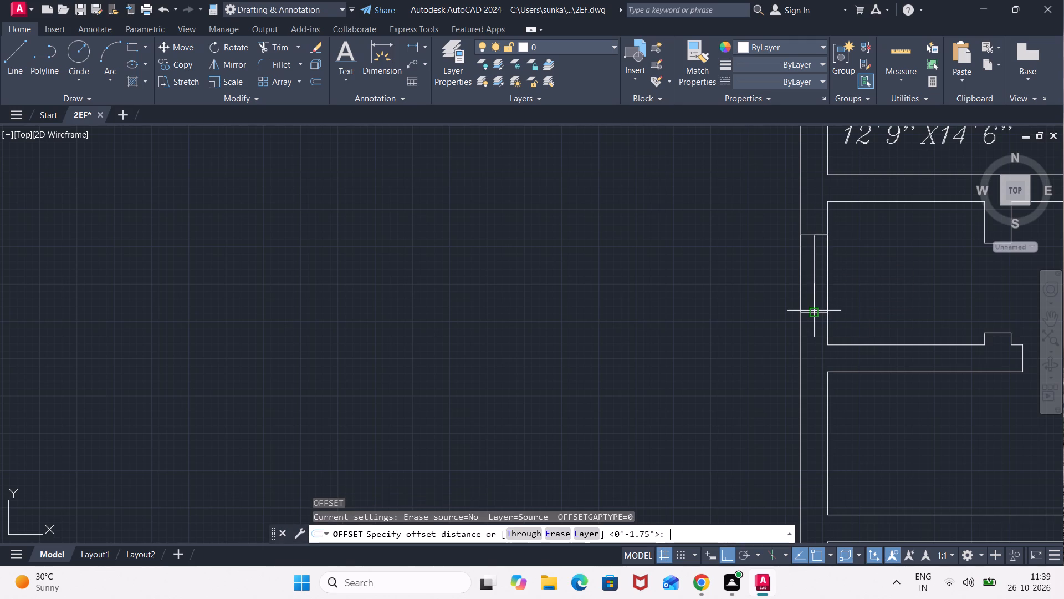
pyautogui.press('Return')
pyautogui.click(815, 301)
pyautogui.click(833, 287)
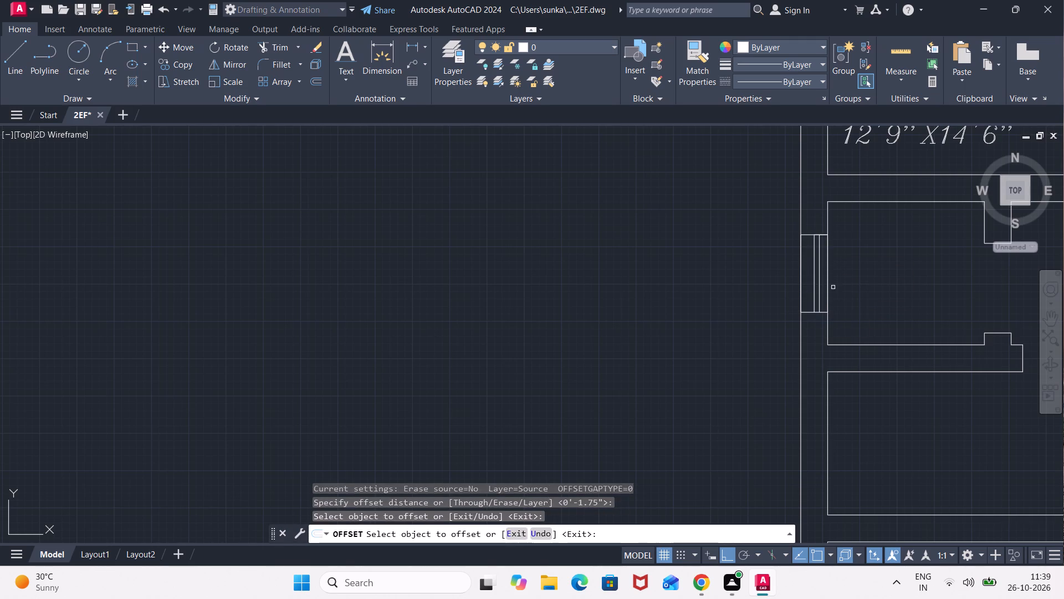
pyautogui.click(816, 303)
pyautogui.click(796, 311)
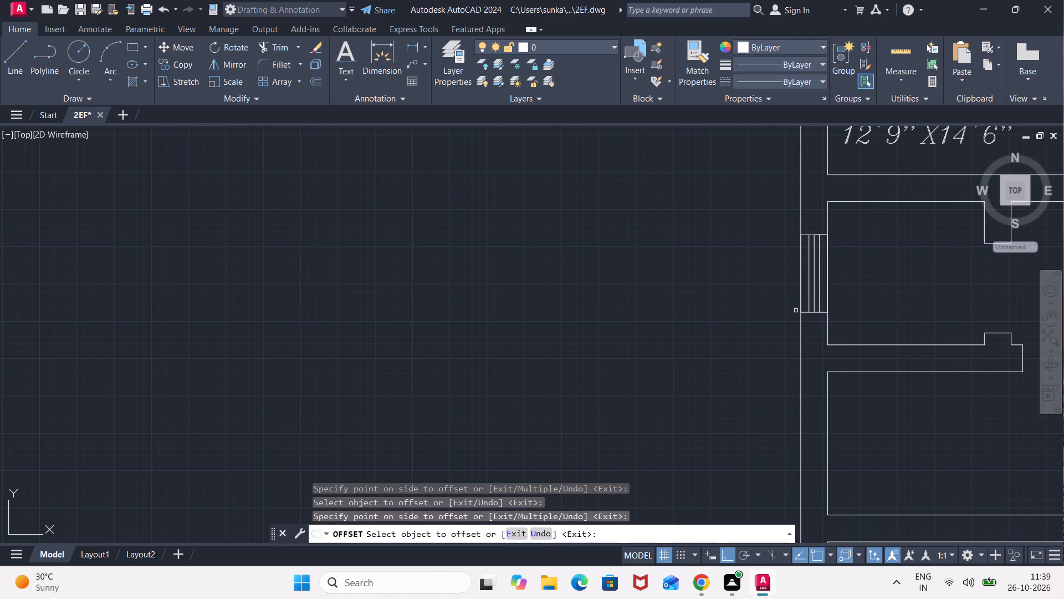
pyautogui.press('Escape')
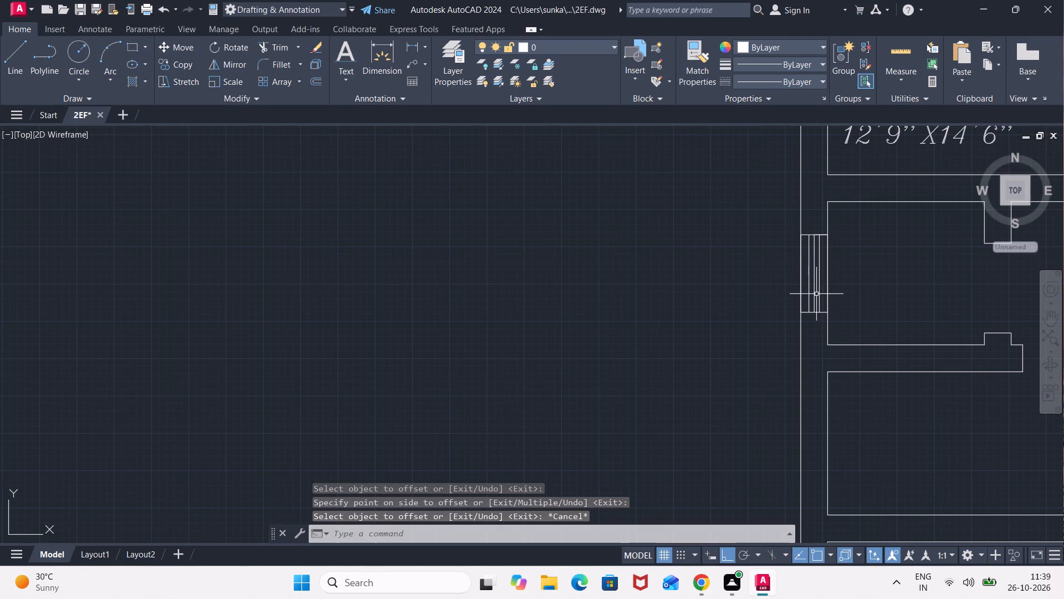
pyautogui.click(814, 297)
pyautogui.press('Delete')
# Draw a window outline with a vertical centre line in the west outer wall of the second small room south of the 12'9" by 14'6" bedroom.
pyautogui.scroll(-2, 854, 348)
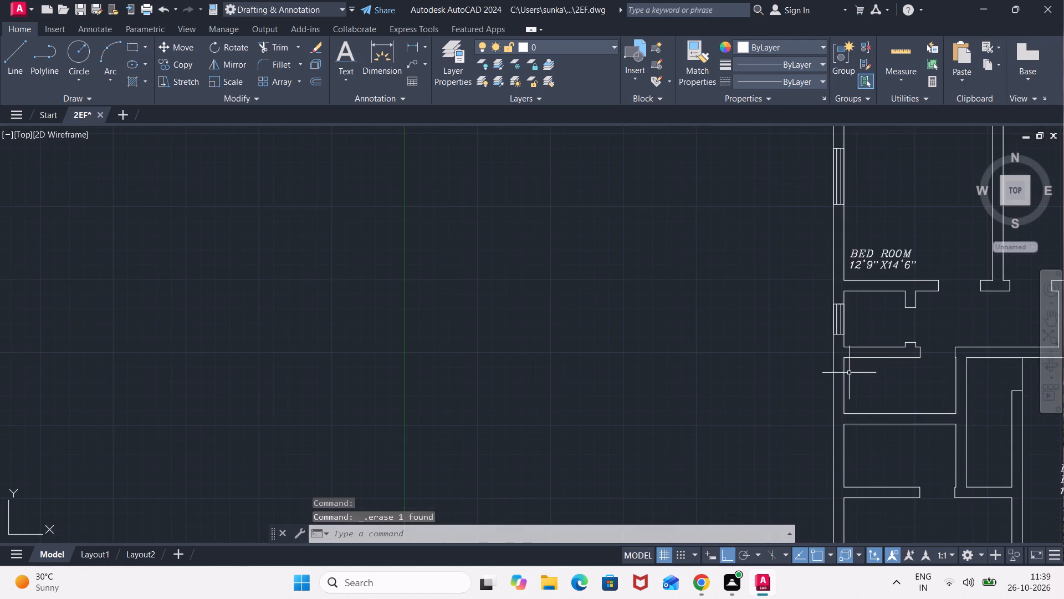
pyautogui.moveTo(849, 388); pyautogui.dragTo(812, 295, button='middle')
pyautogui.write('LL')
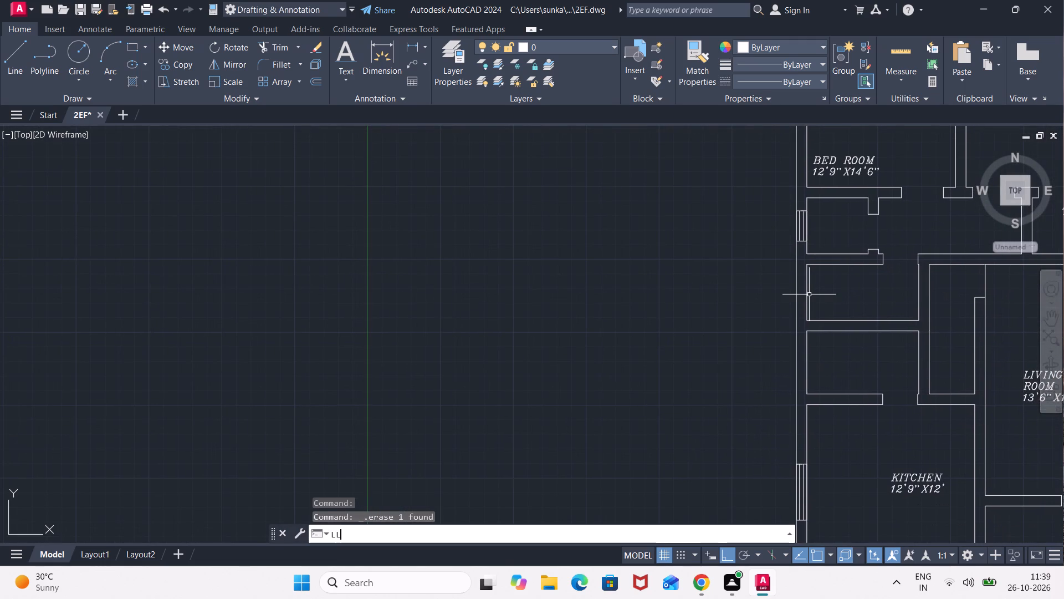
pyautogui.press('BackSpace')
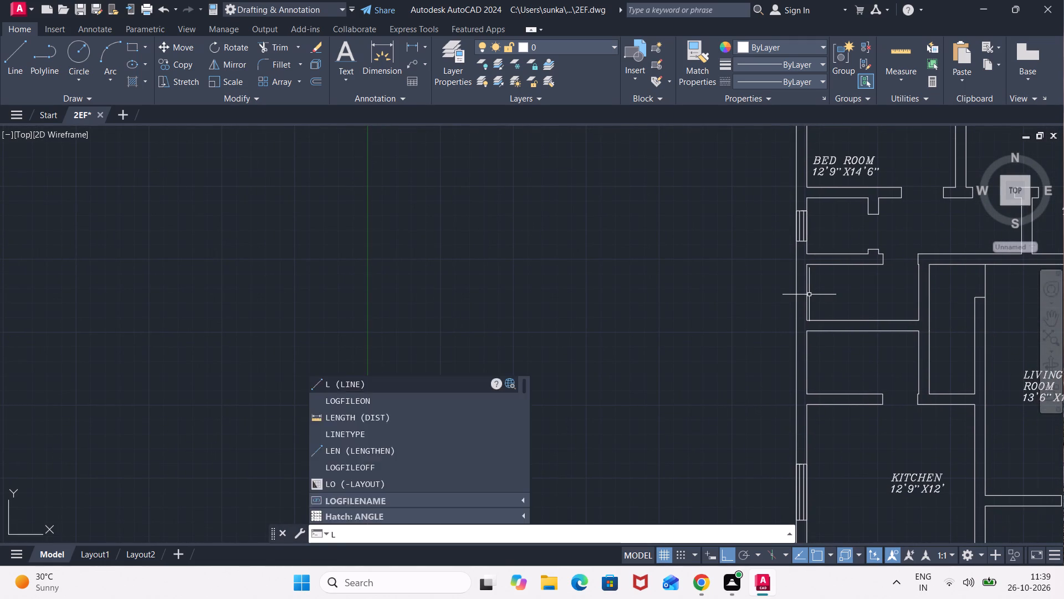
pyautogui.press('Return')
pyautogui.scroll(2, 809, 282)
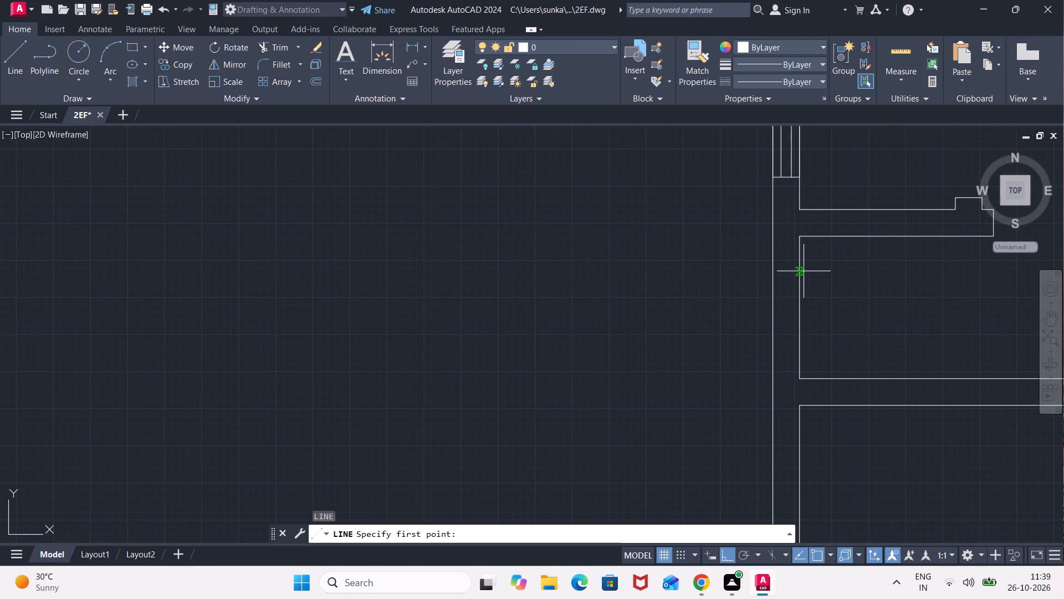
pyautogui.click(804, 268)
pyautogui.click(772, 270)
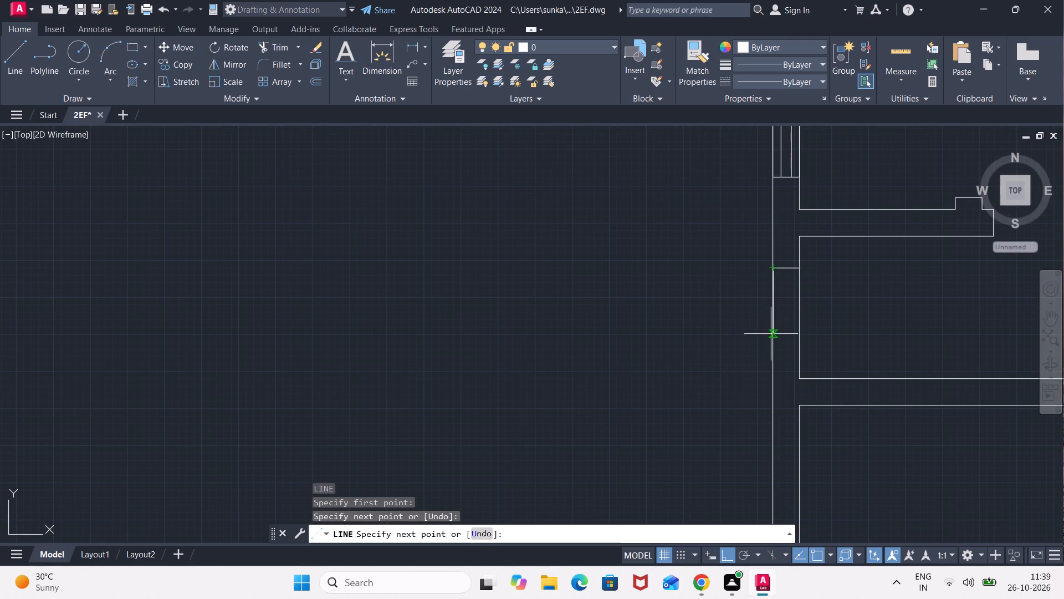
pyautogui.click(771, 346)
pyautogui.click(801, 347)
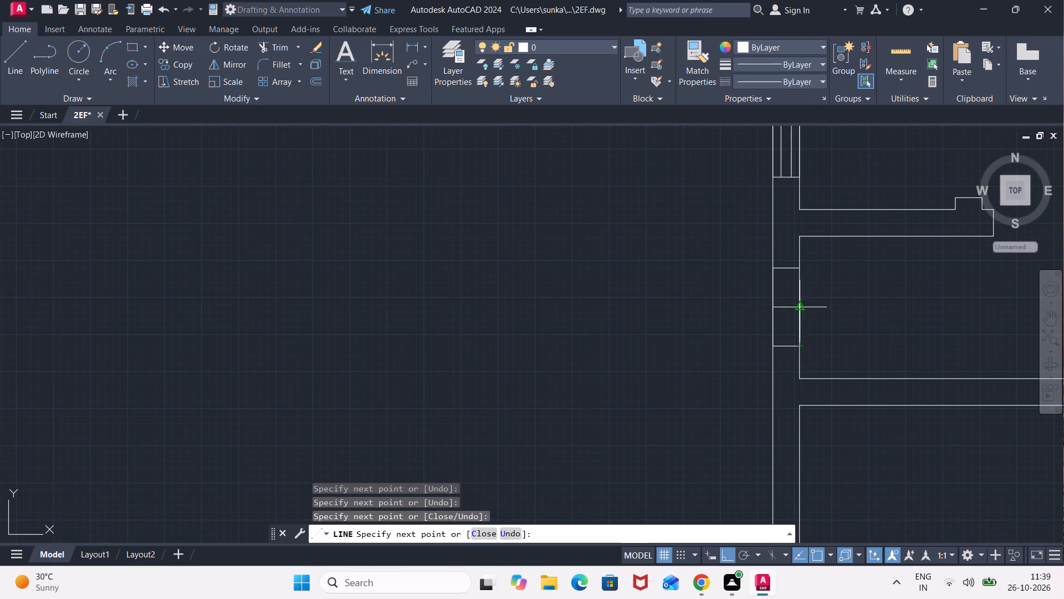
pyautogui.click(802, 271)
pyautogui.click(784, 267)
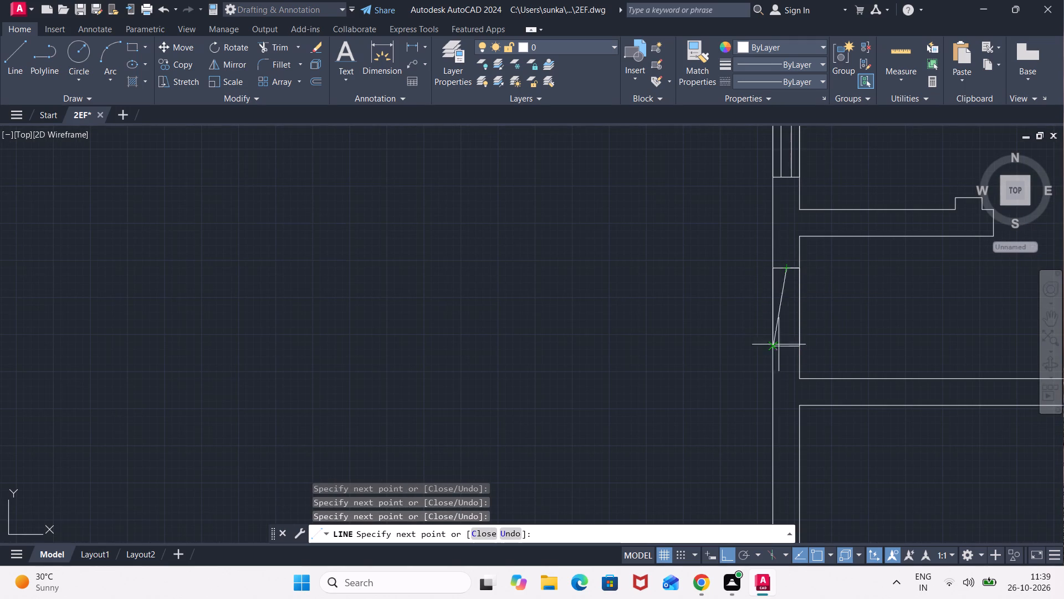
pyautogui.click(782, 351)
pyautogui.press('Escape')
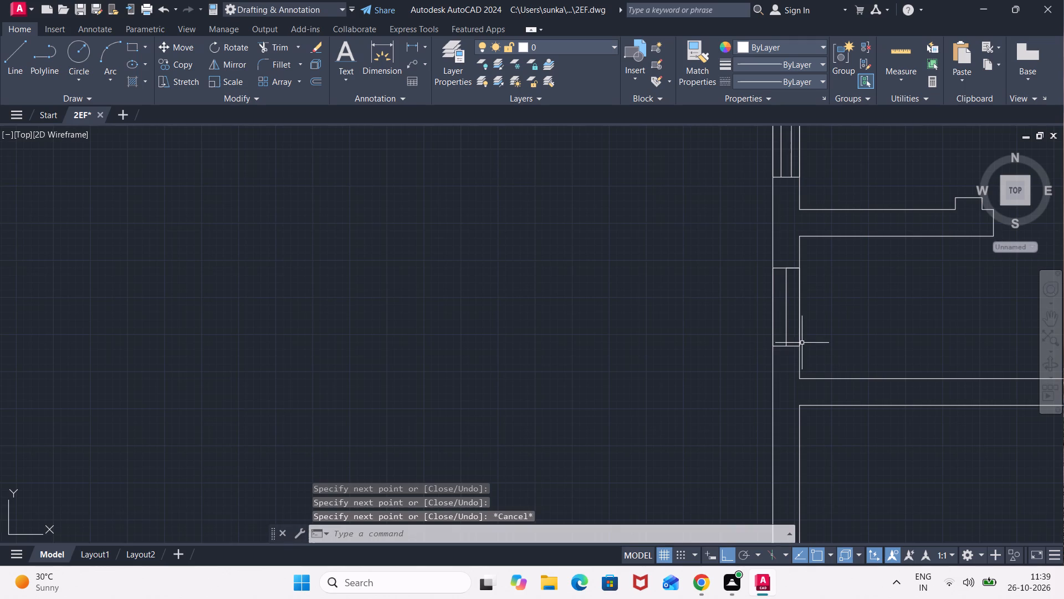
# Offset this window's centre line 1.75" to both sides and erase the original centre line.
pyautogui.press('o')
pyautogui.press('Return')
pyautogui.press('Return')
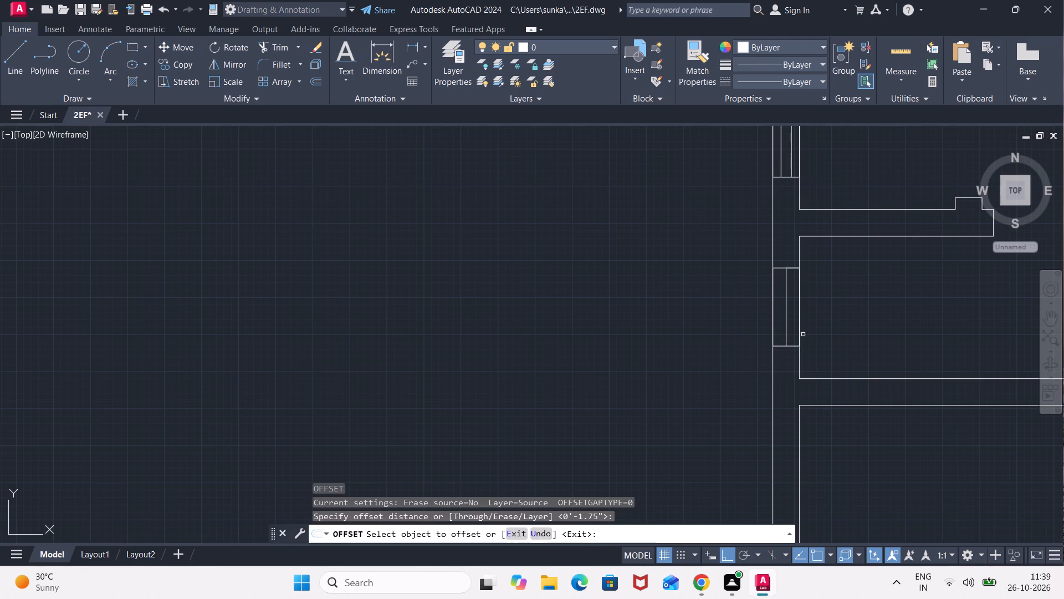
pyautogui.click(785, 331)
pyautogui.click(771, 327)
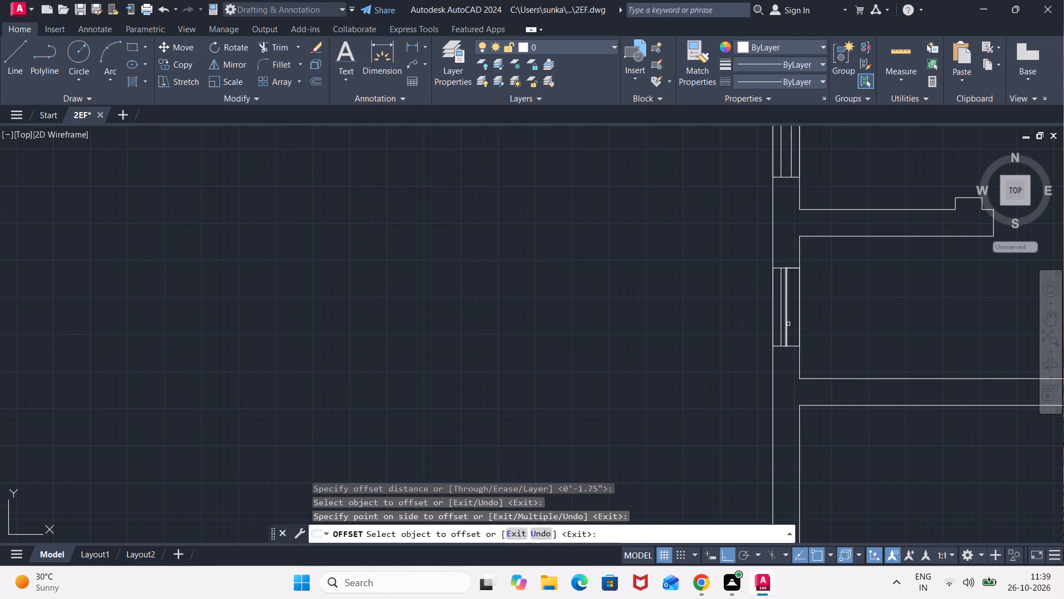
pyautogui.click(788, 324)
pyautogui.click(803, 316)
pyautogui.press('Escape')
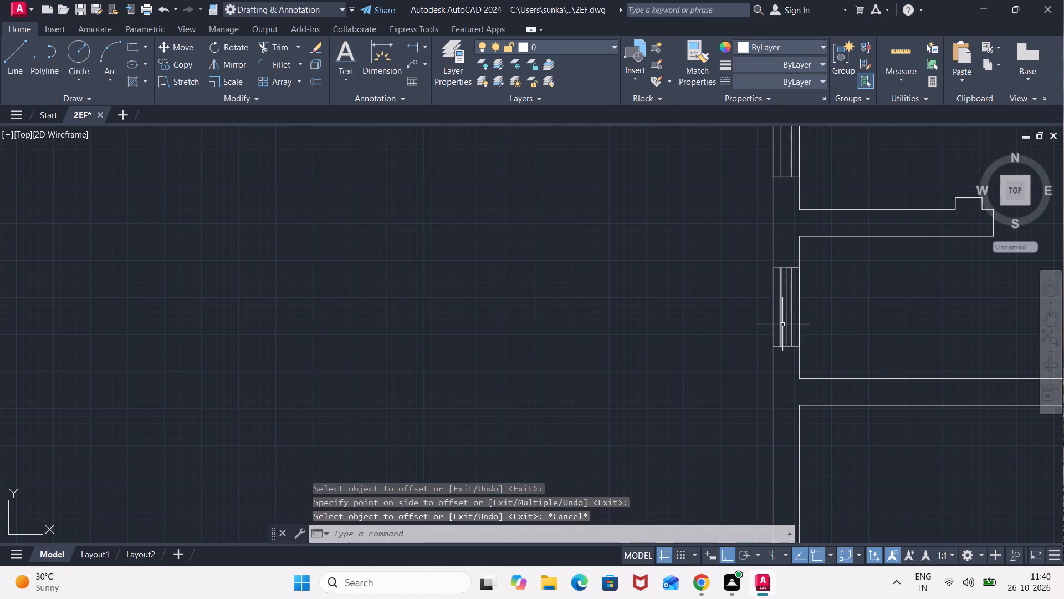
pyautogui.click(785, 323)
pyautogui.press('Delete')
# Erase the inner line of the west outer wall in the small space directly north of the kitchen.
pyautogui.scroll(-3, 791, 336)
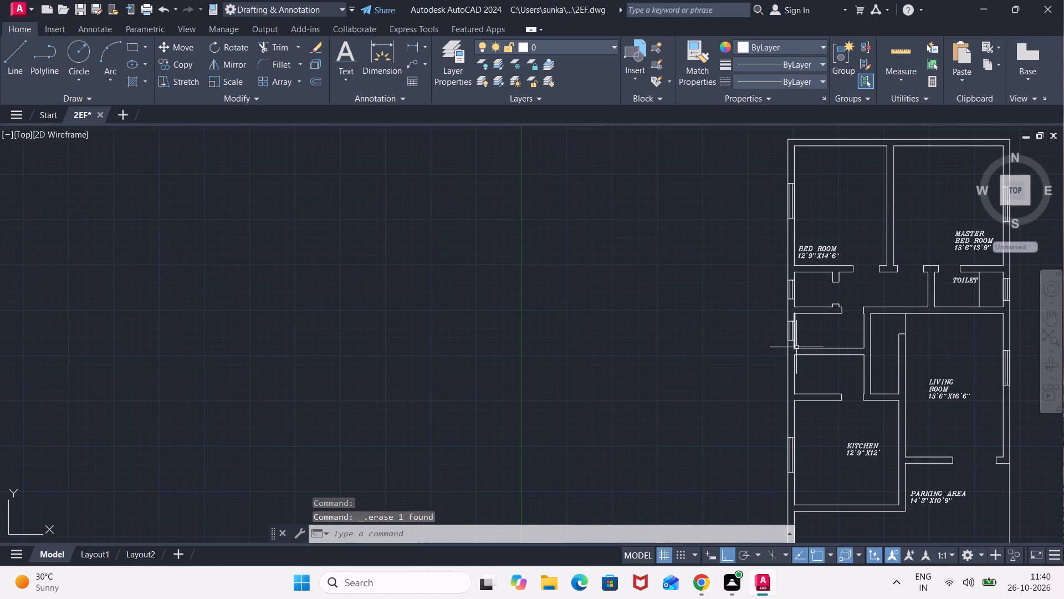
pyautogui.moveTo(818, 374); pyautogui.dragTo(800, 293, button='middle')
pyautogui.click(784, 296)
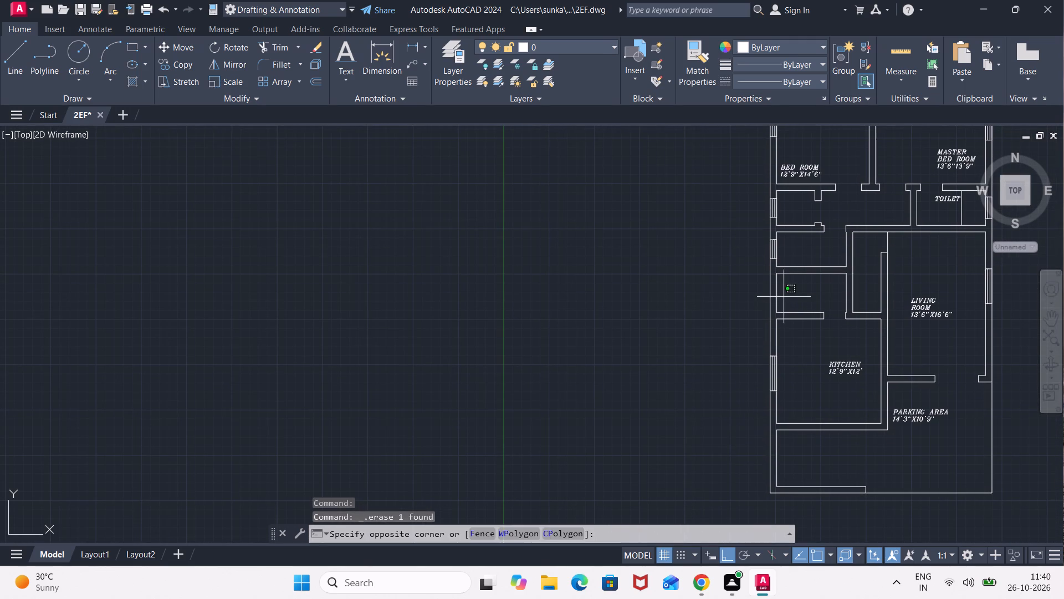
pyautogui.click(774, 303)
pyautogui.press('Delete')
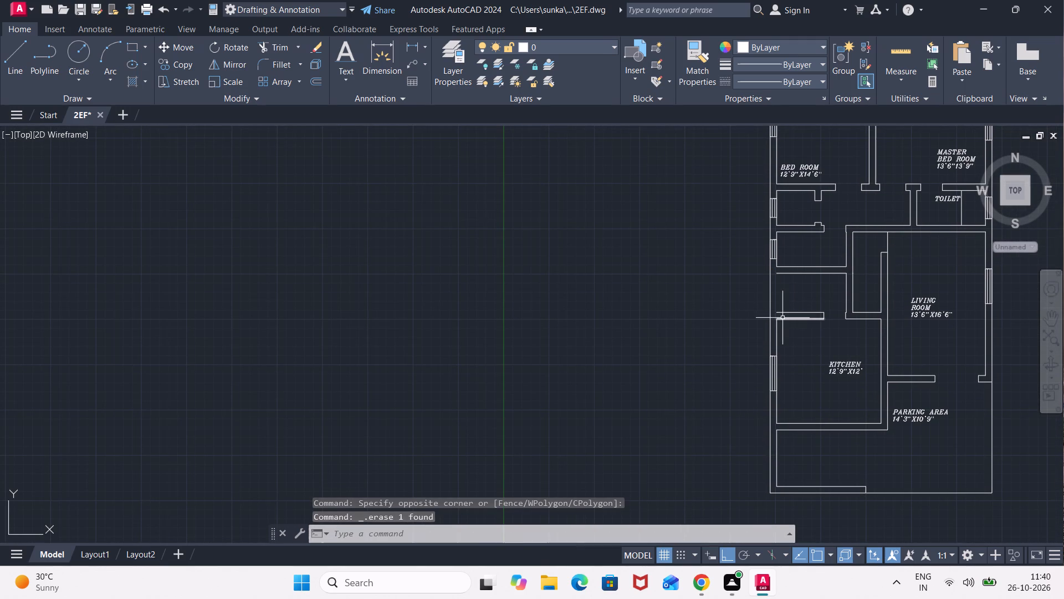
# Stretch the west end of the upper line of the kitchen's north wall to the building's outer west line.
pyautogui.click(783, 313)
pyautogui.click(777, 313)
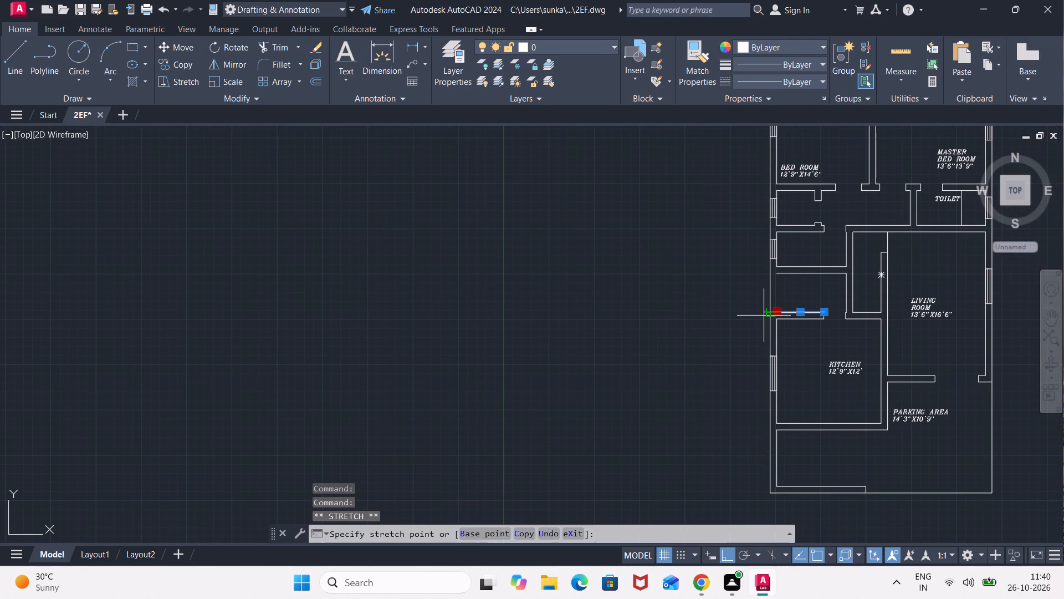
pyautogui.click(766, 313)
pyautogui.press('Escape')
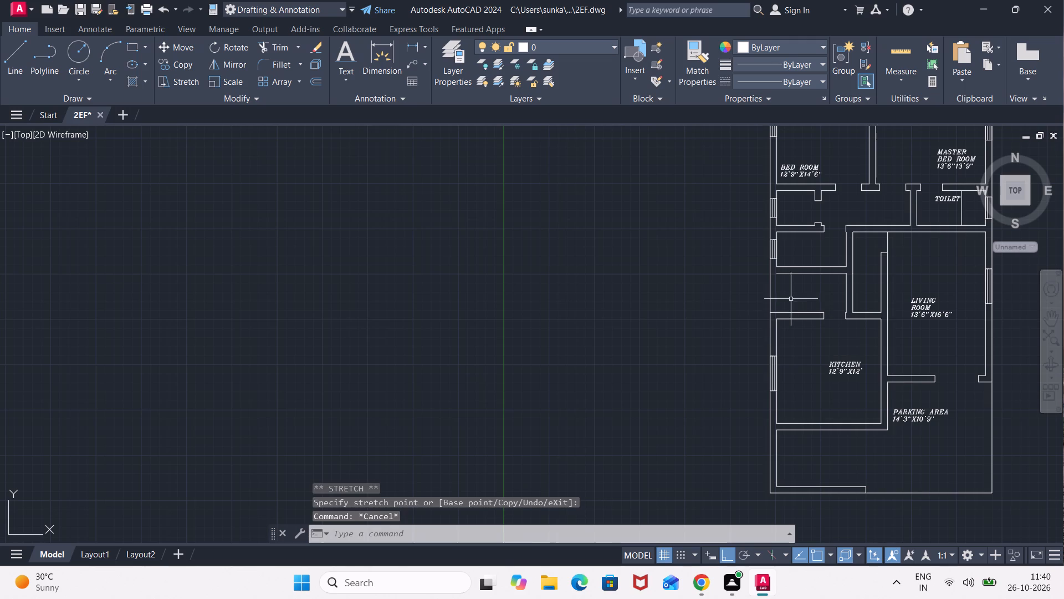
pyautogui.press('Escape')
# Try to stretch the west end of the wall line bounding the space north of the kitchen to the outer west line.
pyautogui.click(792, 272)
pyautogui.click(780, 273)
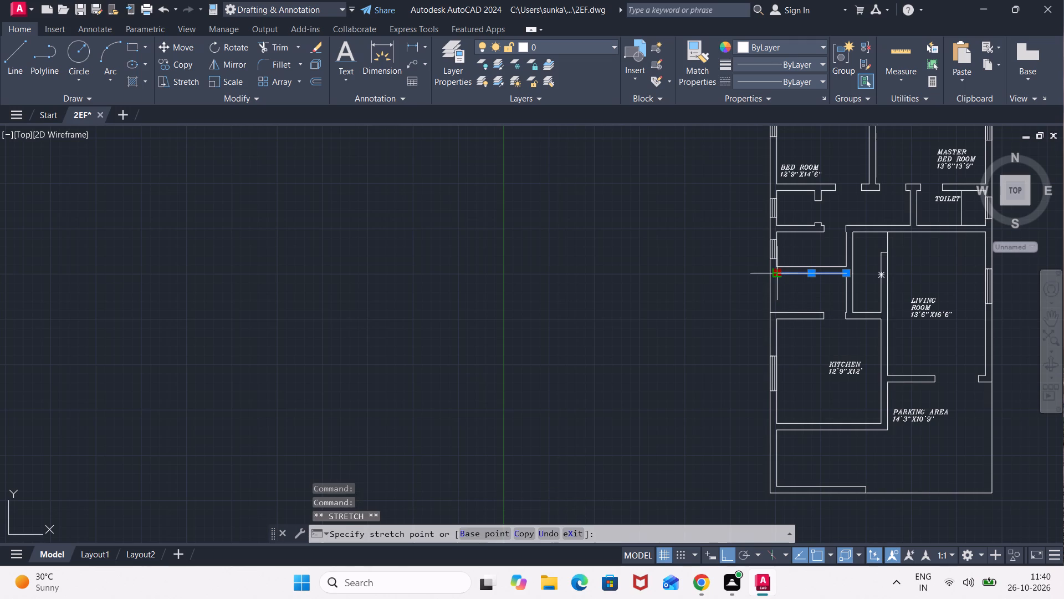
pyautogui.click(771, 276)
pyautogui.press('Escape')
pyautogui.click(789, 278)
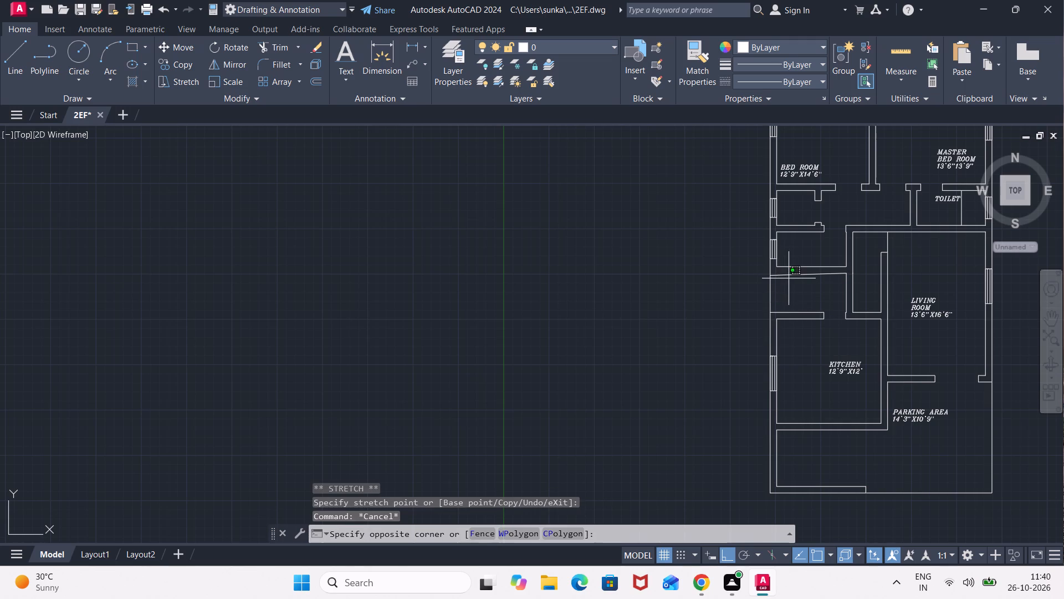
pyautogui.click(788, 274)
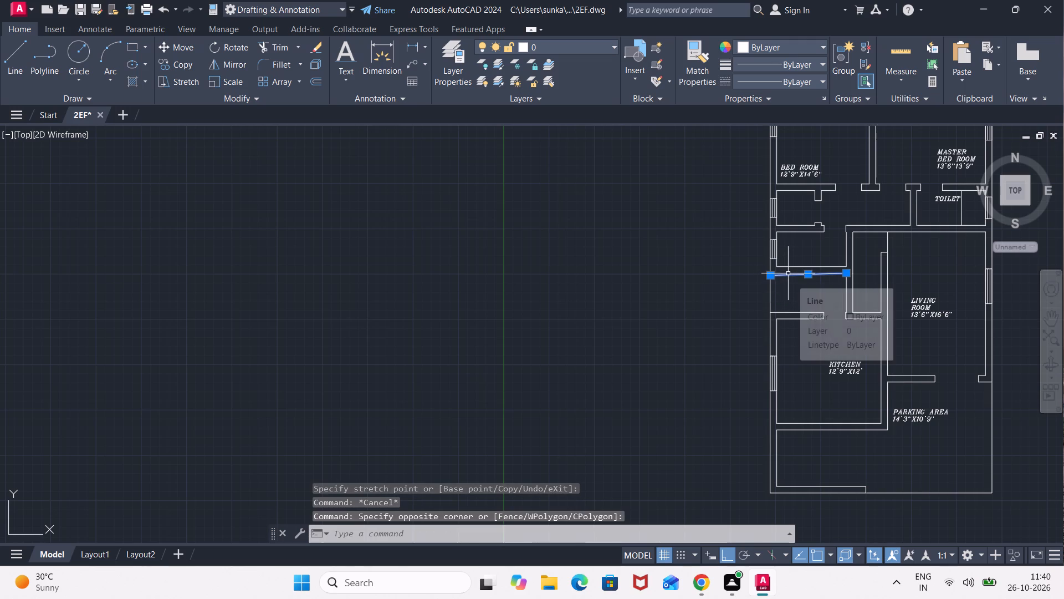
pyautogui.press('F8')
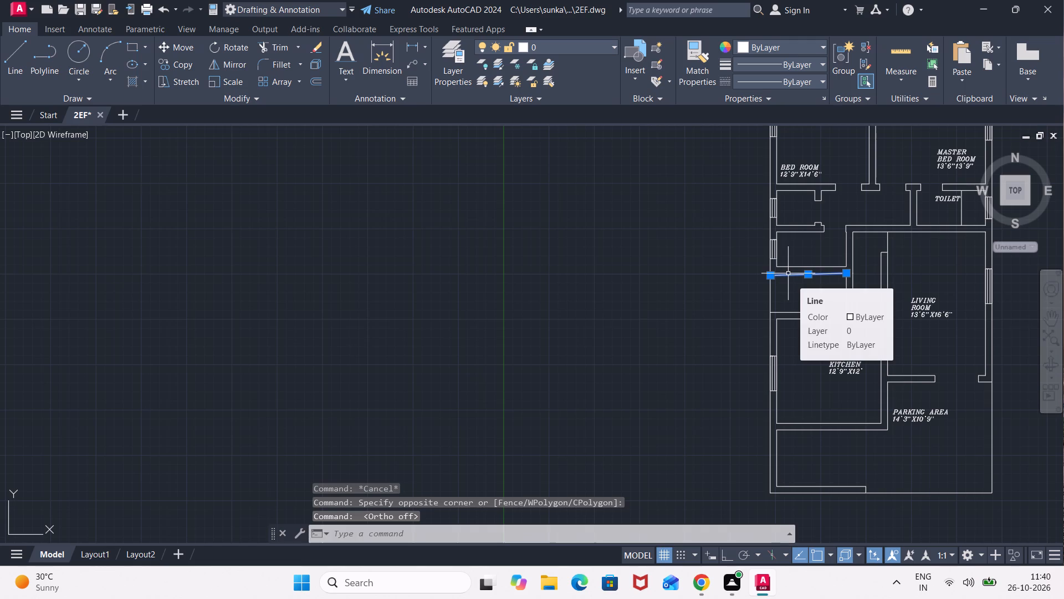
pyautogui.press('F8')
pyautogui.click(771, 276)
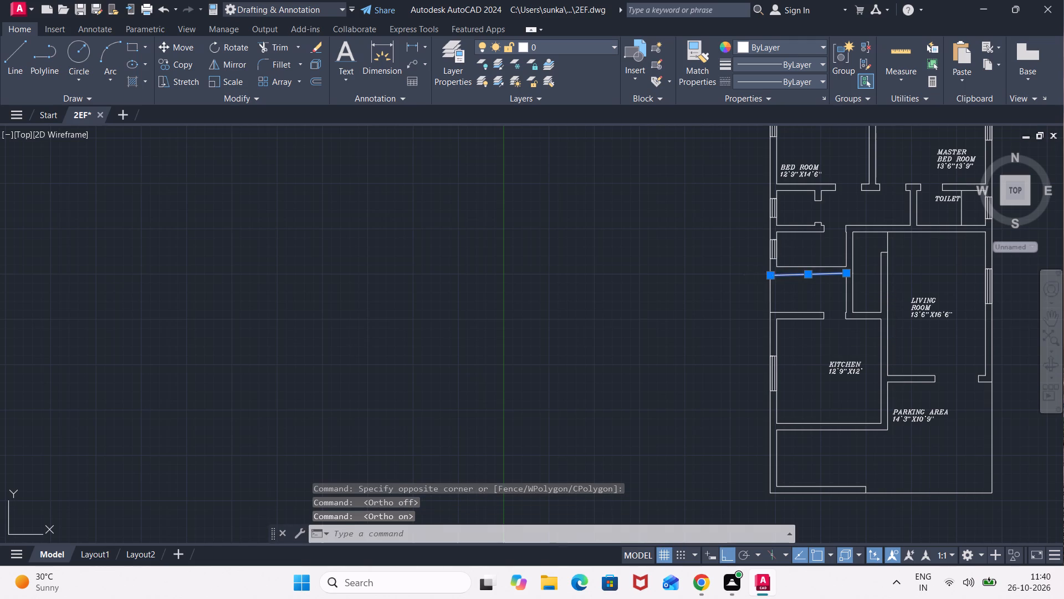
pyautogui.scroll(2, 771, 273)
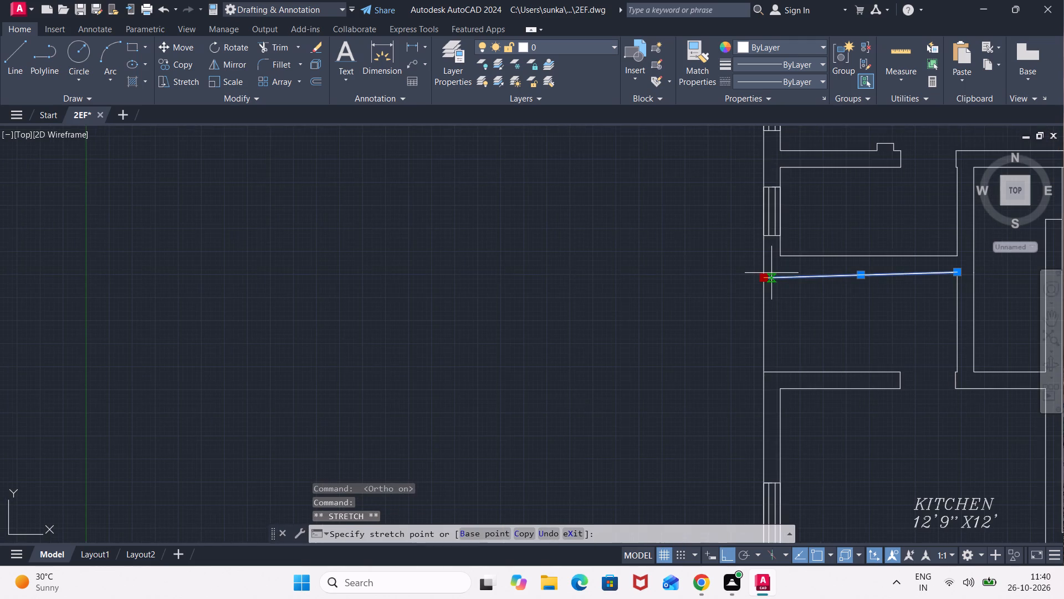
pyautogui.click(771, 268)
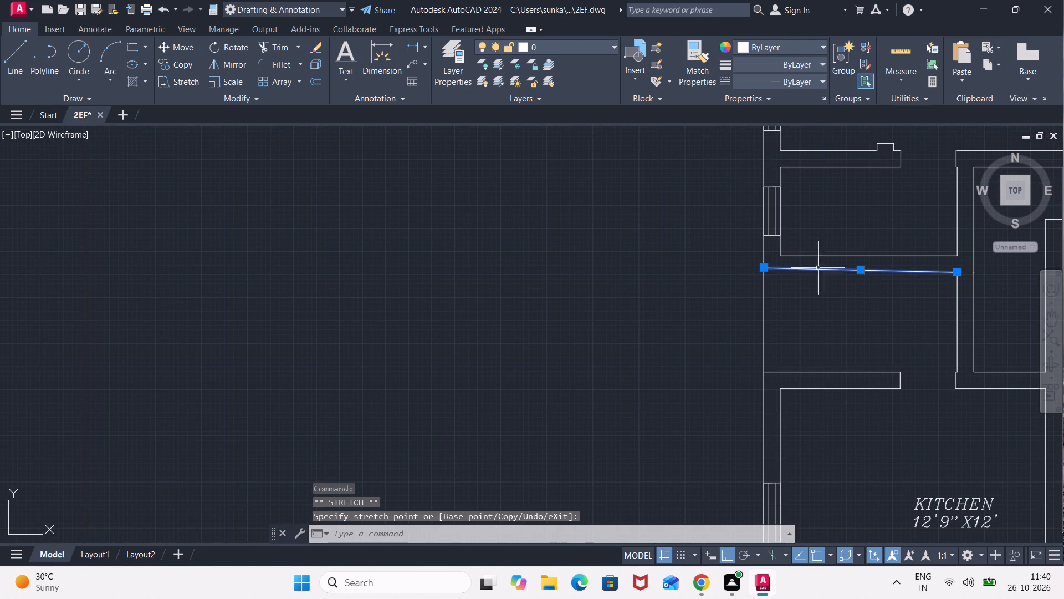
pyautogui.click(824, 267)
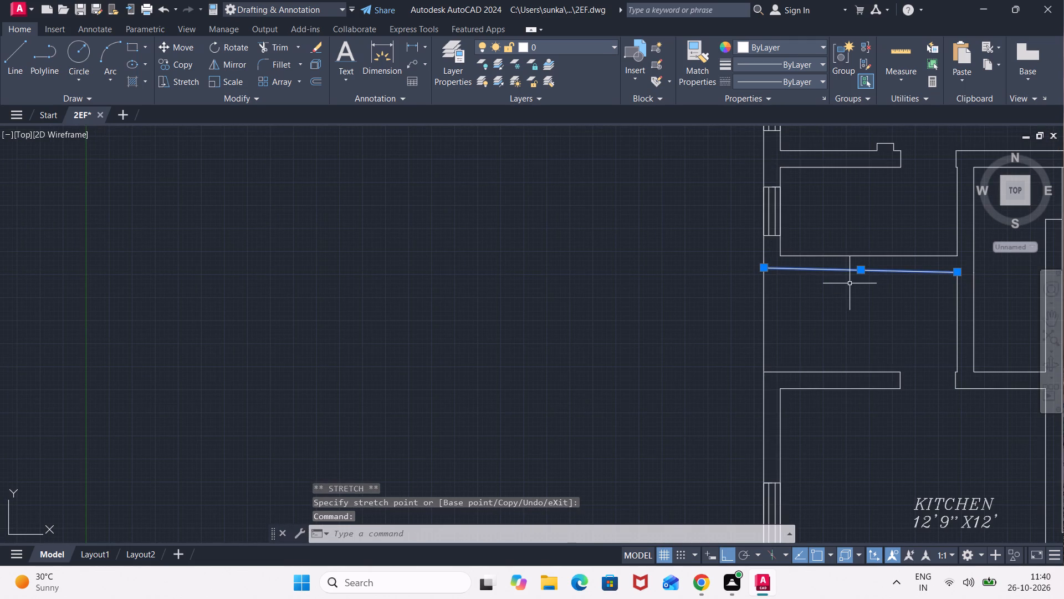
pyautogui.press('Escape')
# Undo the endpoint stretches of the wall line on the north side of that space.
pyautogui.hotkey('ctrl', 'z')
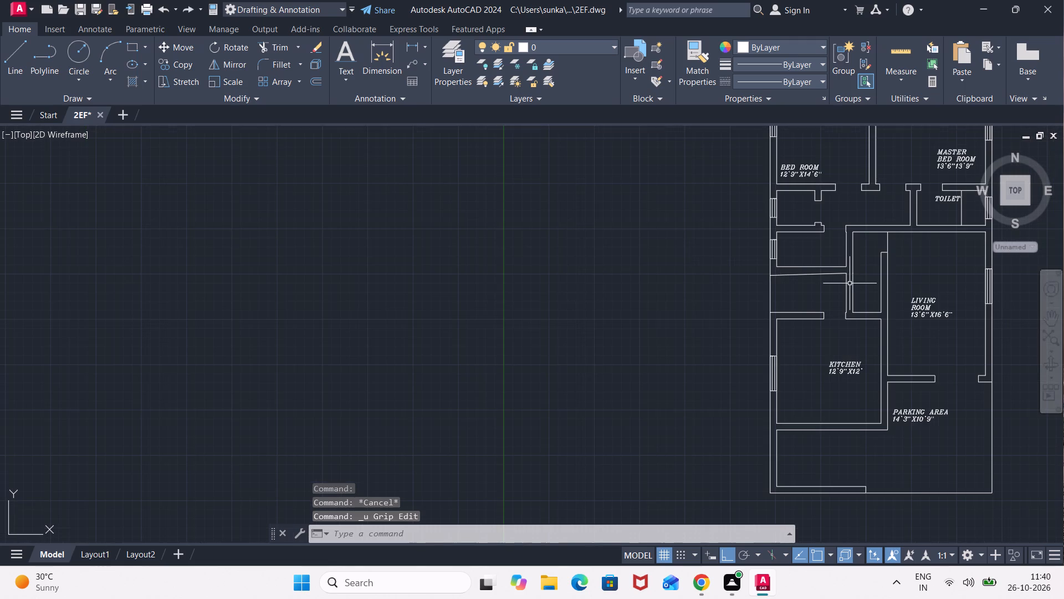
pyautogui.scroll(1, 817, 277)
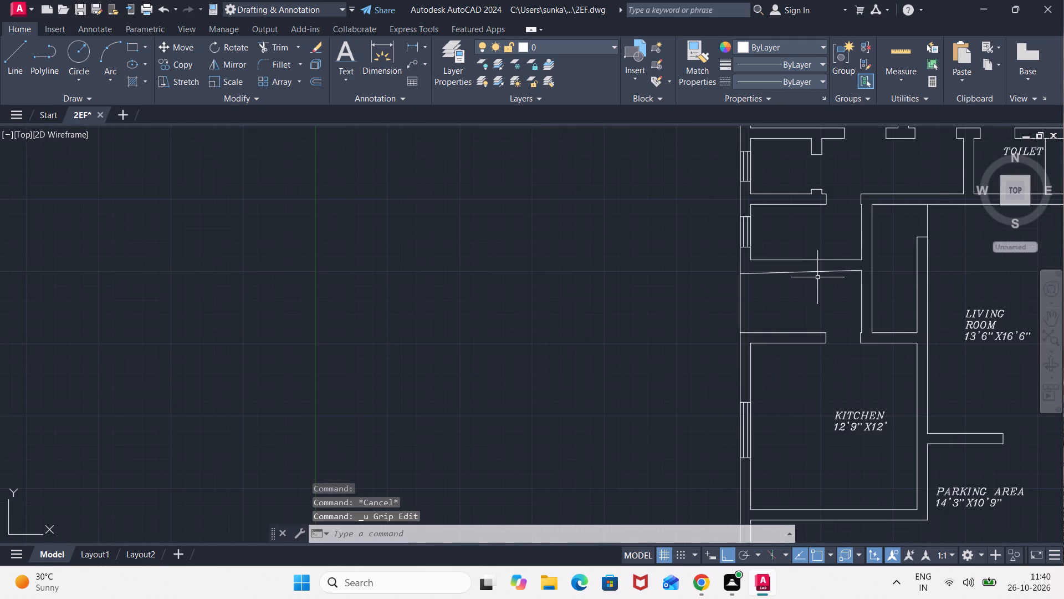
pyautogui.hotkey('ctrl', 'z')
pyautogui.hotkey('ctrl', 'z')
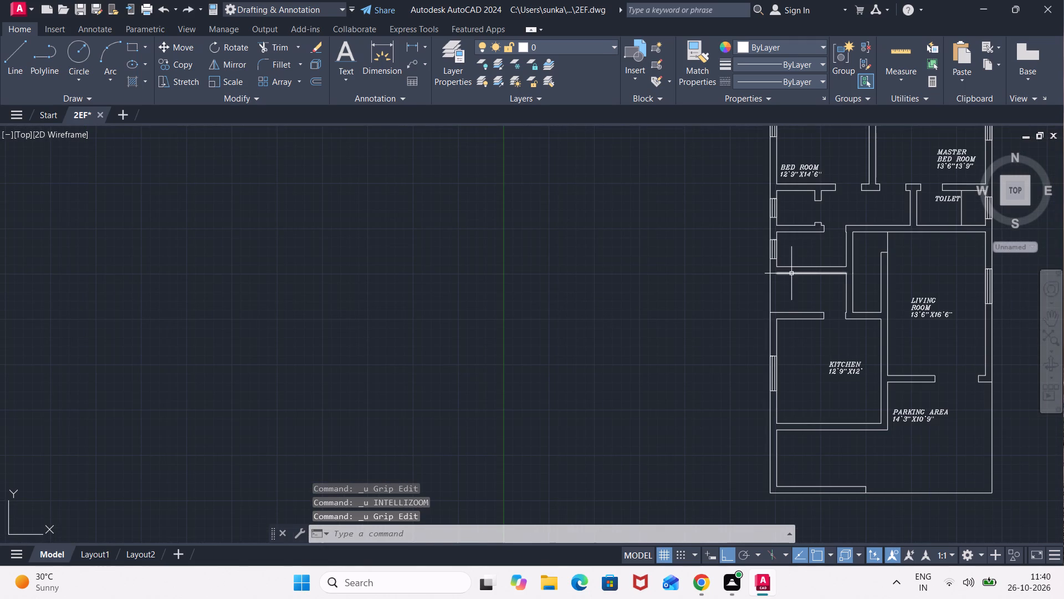
# Stretch the west end of that north-side wall line straight west with Ortho on to the building's outer west line.
pyautogui.scroll(1, 800, 272)
pyautogui.click(805, 274)
pyautogui.scroll(3, 765, 275)
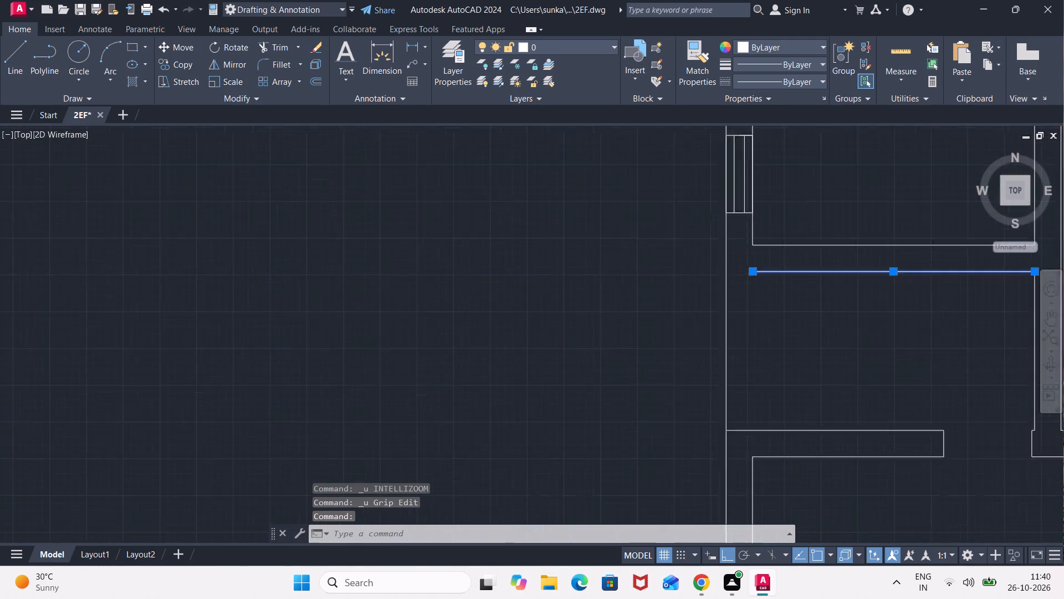
pyautogui.click(745, 268)
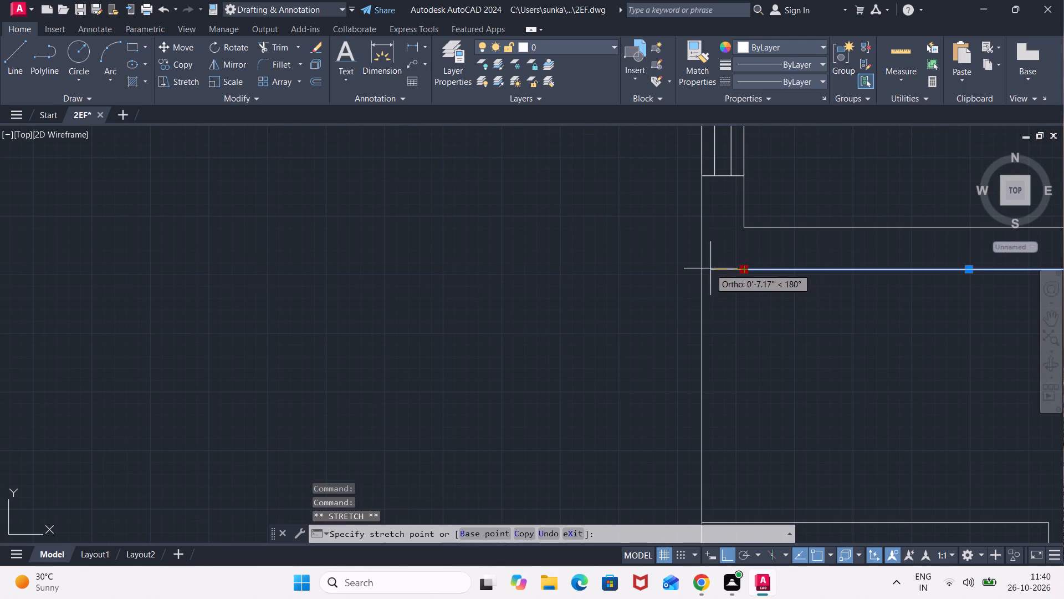
pyautogui.click(705, 269)
pyautogui.press('Escape')
pyautogui.press('Escape')
pyautogui.scroll(-3, 776, 296)
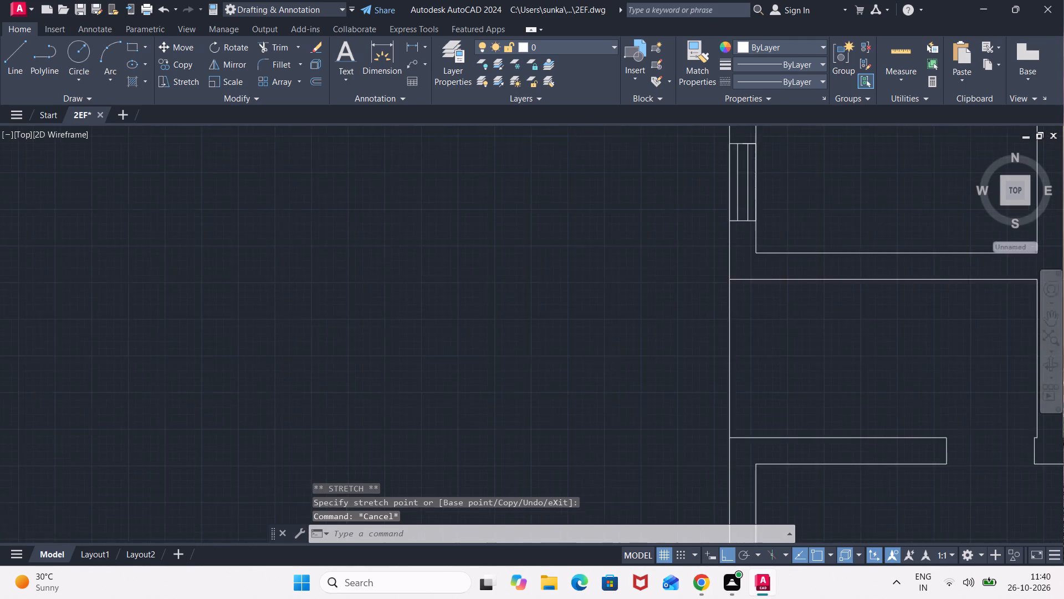
pyautogui.scroll(-2, 889, 302)
pyautogui.moveTo(904, 302); pyautogui.dragTo(843, 299, button='middle')
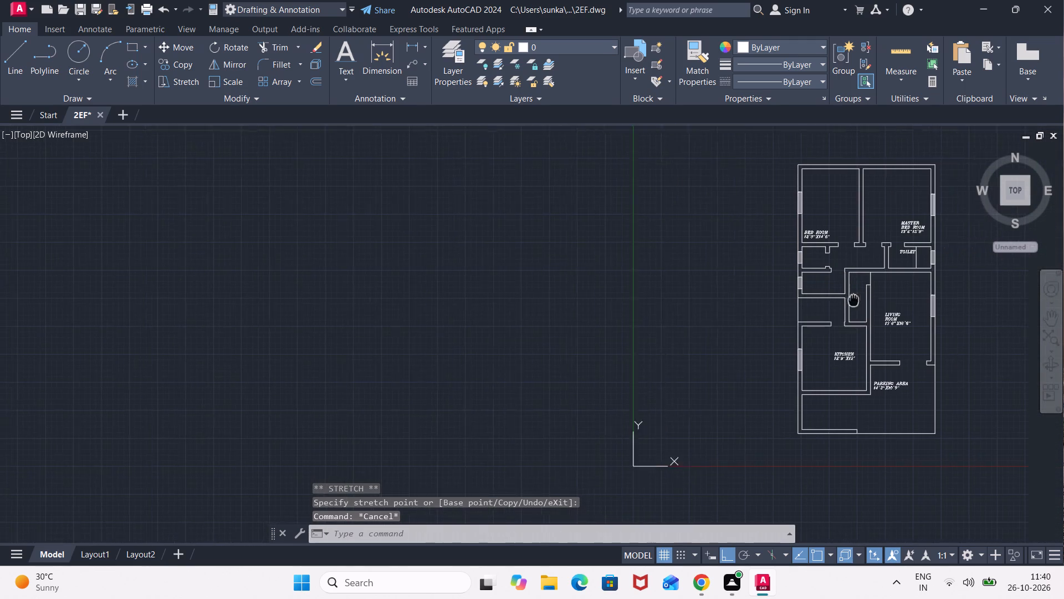
# Draw a vertical line from the east end of the south wall's inner line up to the kitchen's south wall.
pyautogui.moveTo(843, 299); pyautogui.dragTo(701, 317, button='middle')
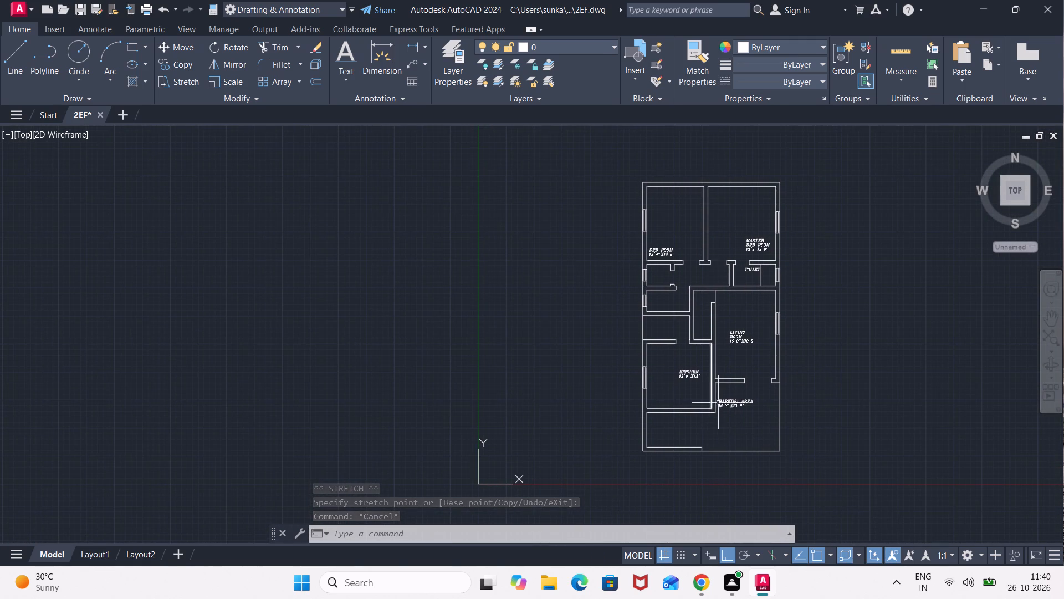
pyautogui.scroll(2, 720, 403)
pyautogui.press('space')
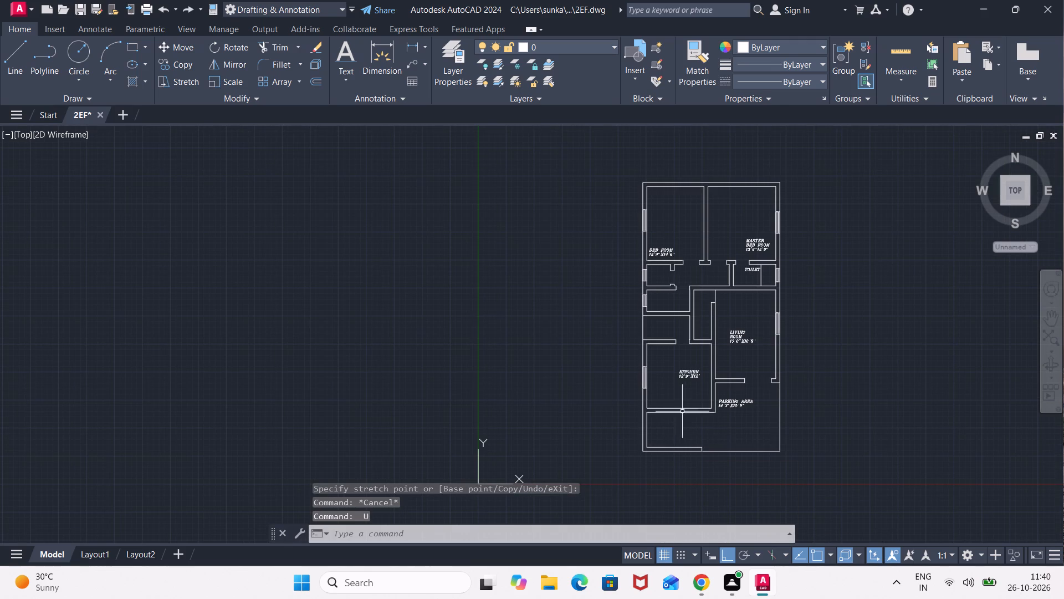
pyautogui.scroll(1, 674, 358)
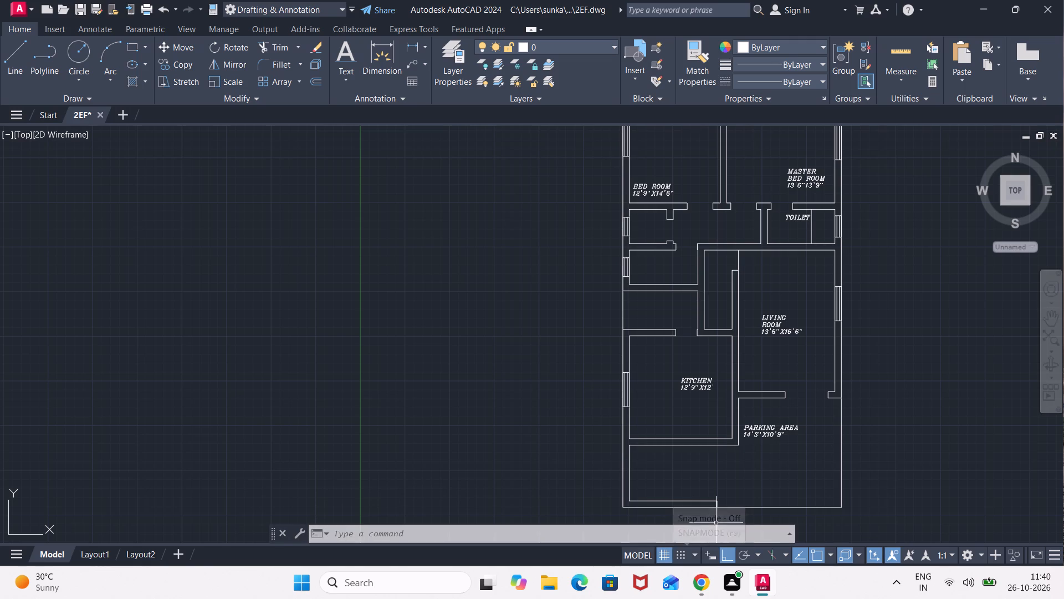
pyautogui.press('l')
pyautogui.press('Return')
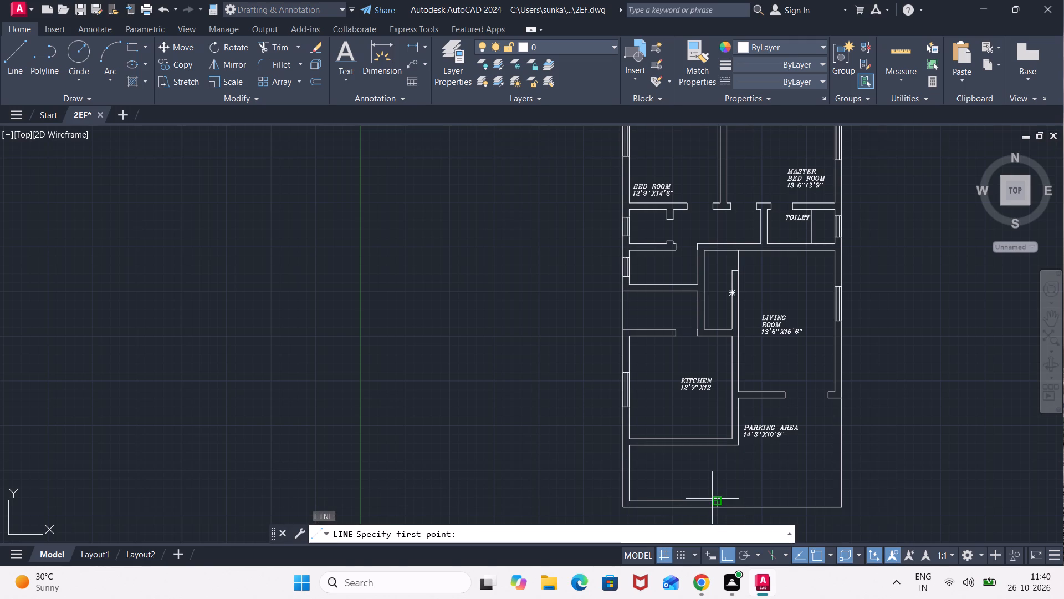
pyautogui.click(717, 499)
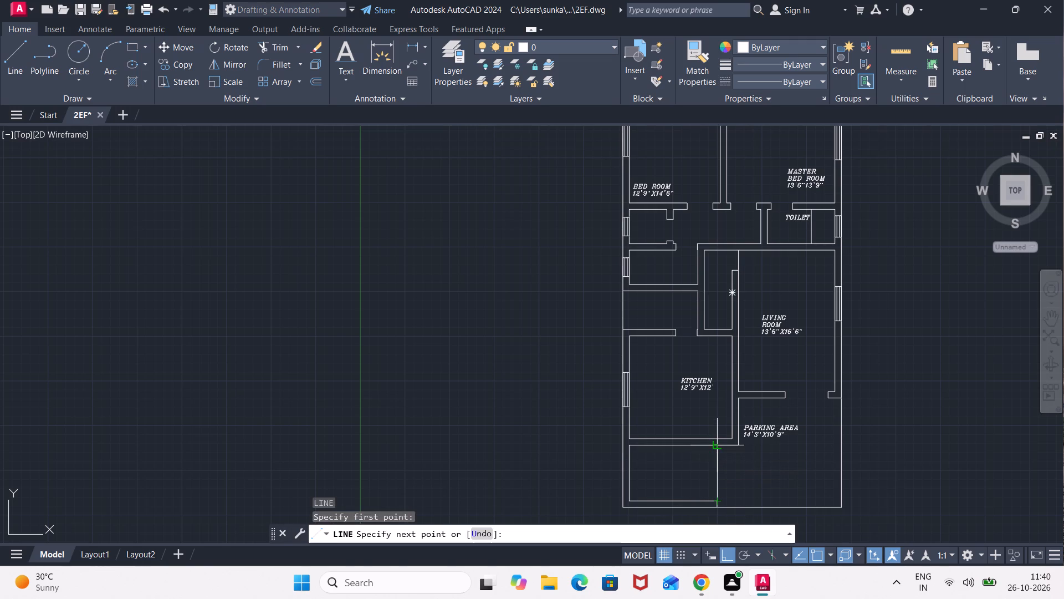
pyautogui.click(717, 445)
pyautogui.press('Escape')
# Offset the new vertical line westward eight times in succession at 10" spacing to form the stair treads.
pyautogui.moveTo(718, 459); pyautogui.dragTo(725, 395, button='middle')
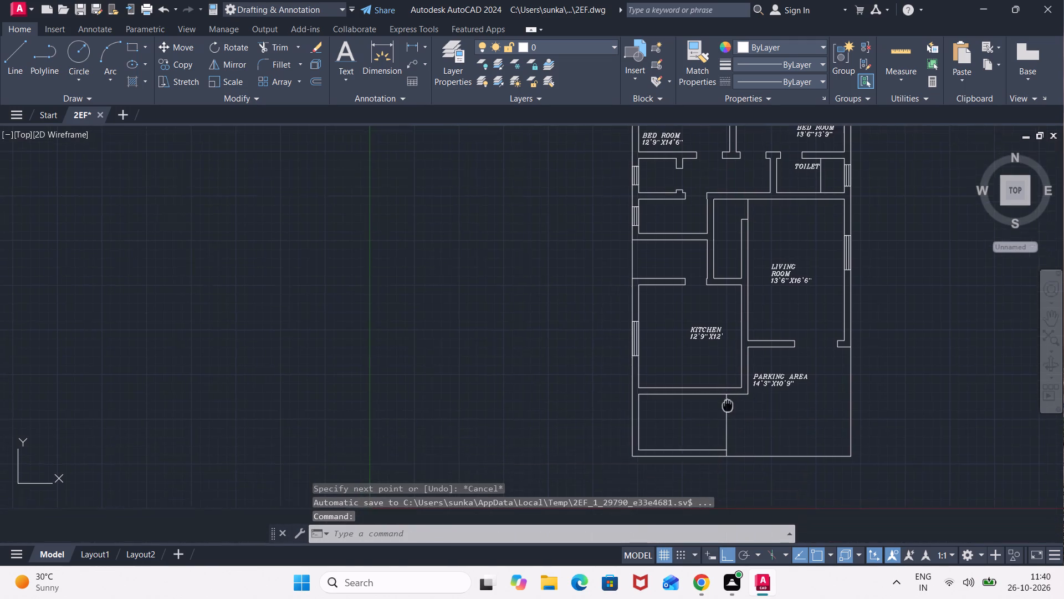
pyautogui.moveTo(725, 395); pyautogui.dragTo(681, 308, button='middle')
pyautogui.scroll(3, 677, 331)
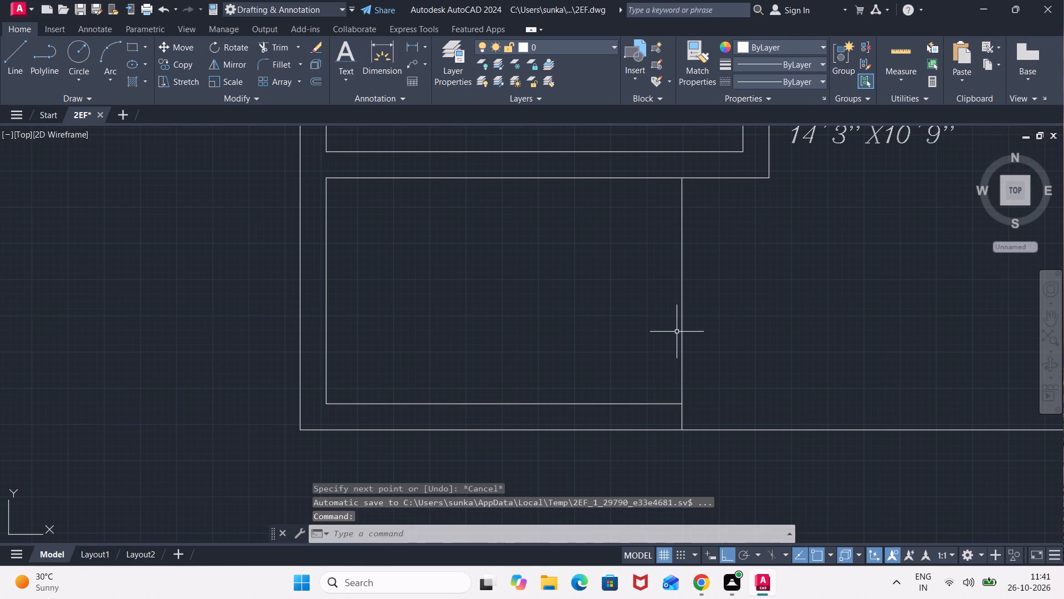
pyautogui.press('o')
pyautogui.press('Return')
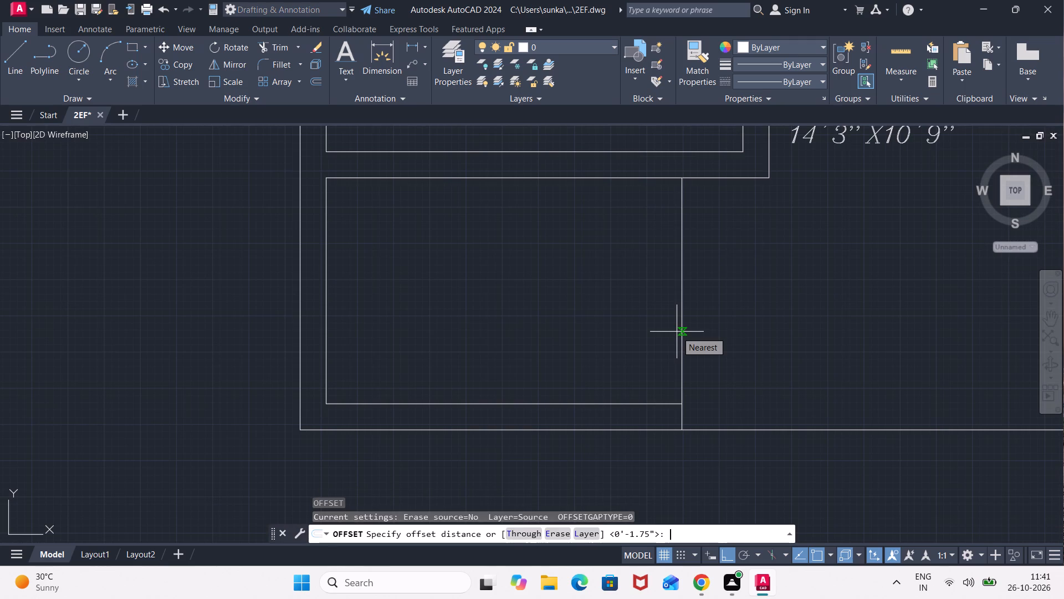
pyautogui.write('10"')
pyautogui.press('Return')
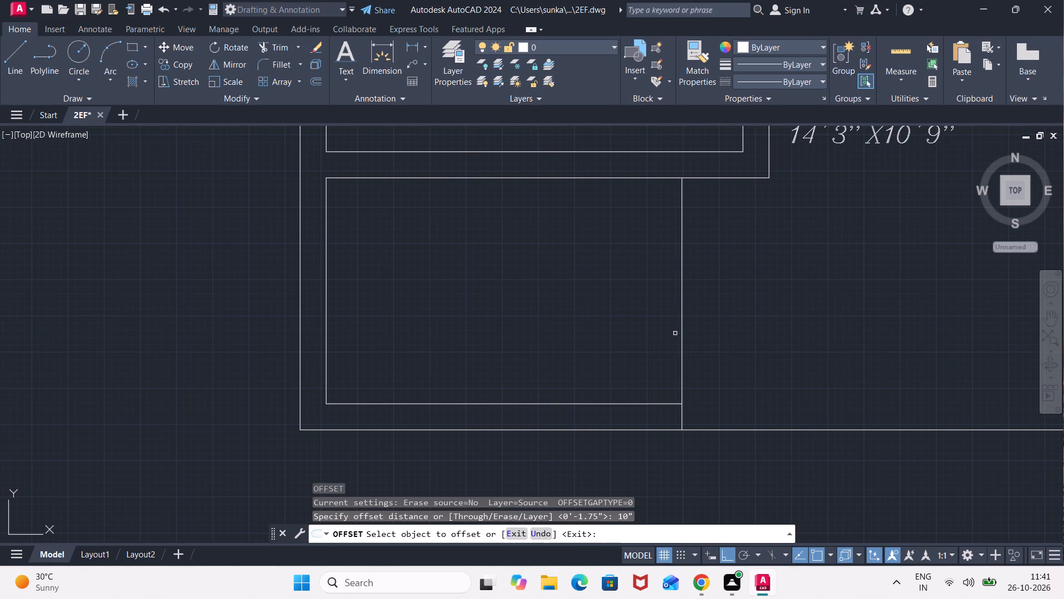
pyautogui.click(683, 328)
pyautogui.click(597, 333)
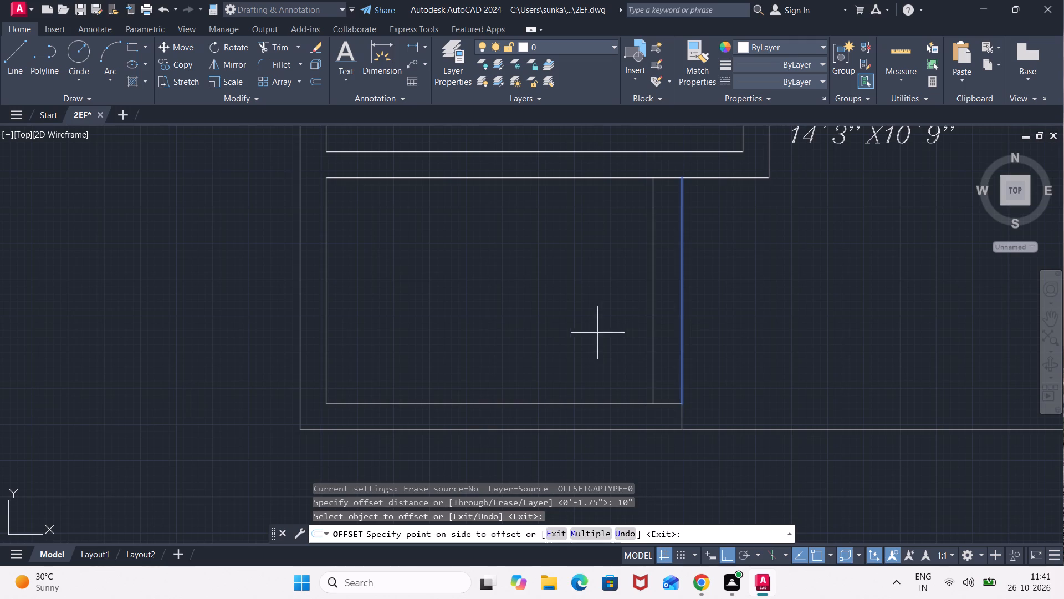
pyautogui.click(653, 325)
pyautogui.click(571, 331)
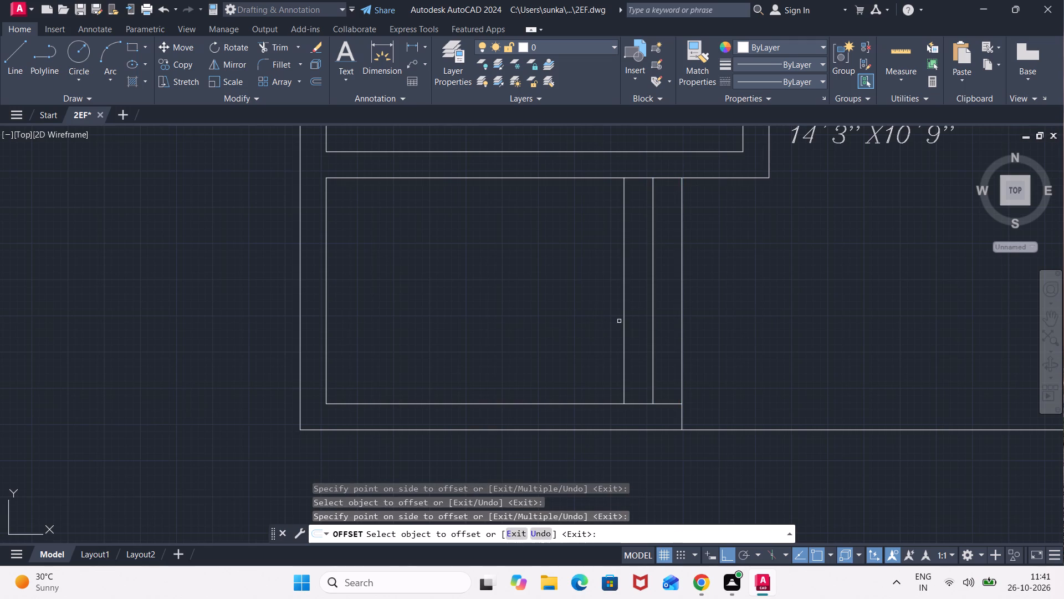
pyautogui.click(623, 320)
pyautogui.click(533, 332)
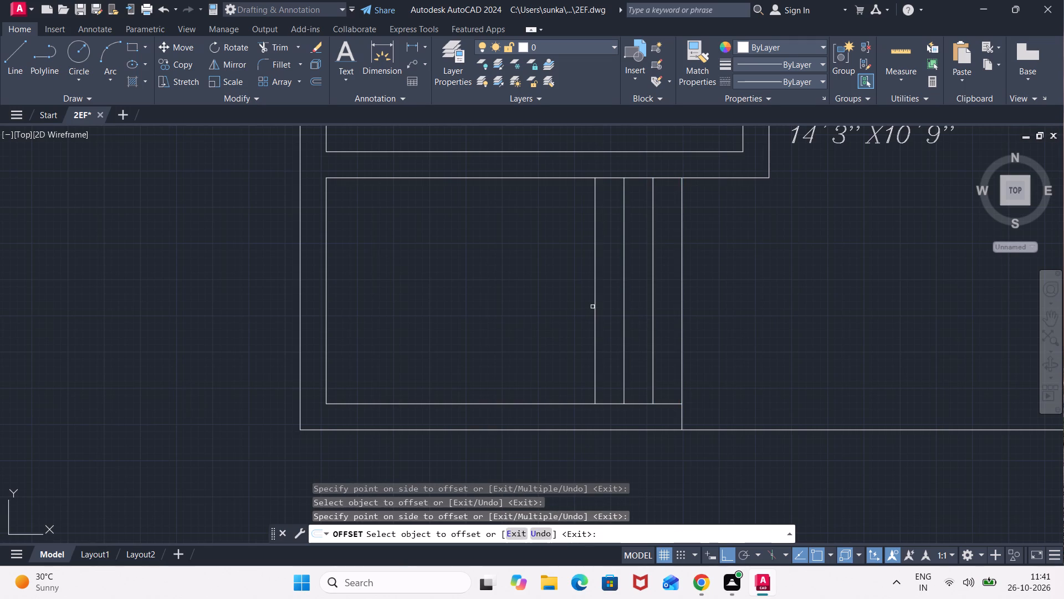
pyautogui.click(595, 303)
pyautogui.click(564, 320)
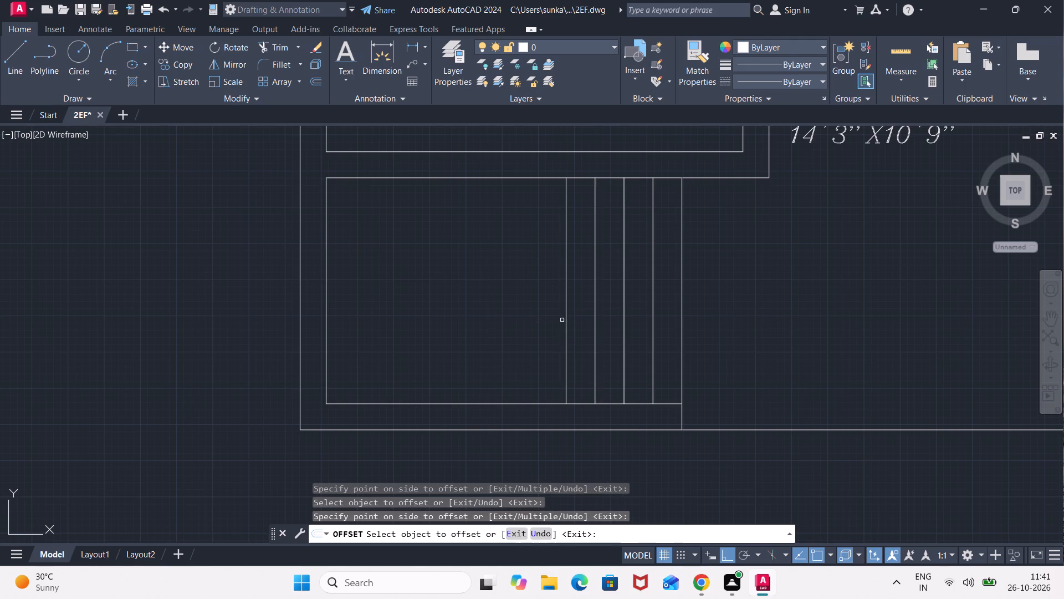
pyautogui.click(565, 316)
pyautogui.click(523, 338)
pyautogui.click(538, 329)
pyautogui.click(462, 338)
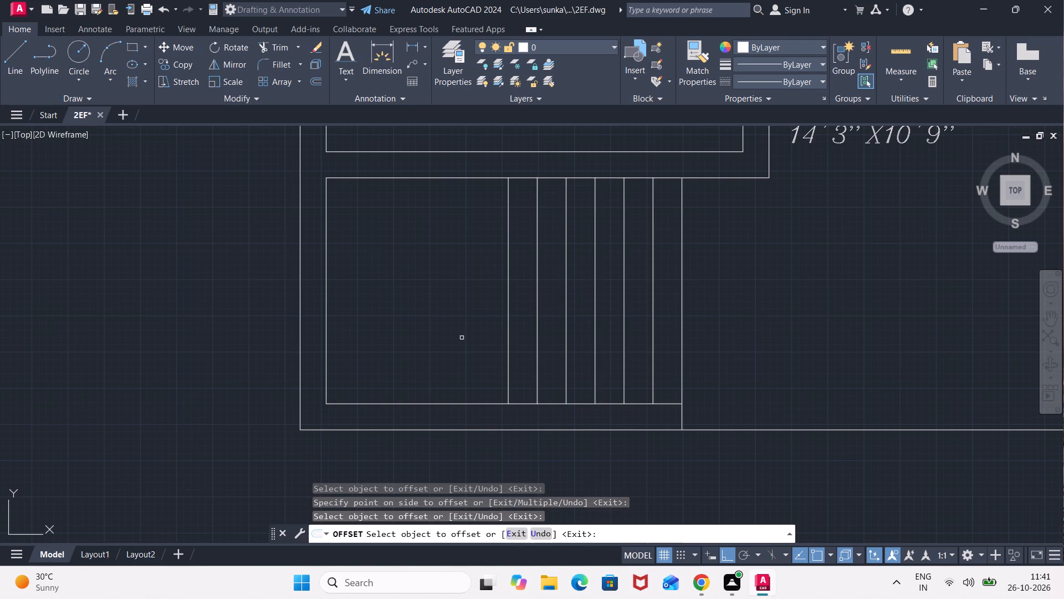
pyautogui.click(510, 332)
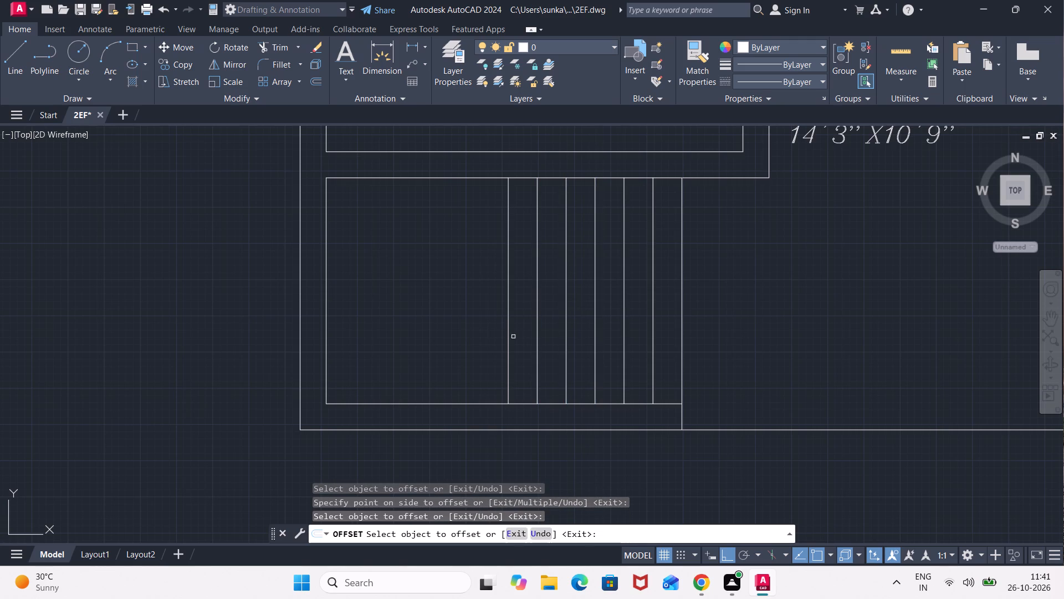
pyautogui.click(508, 342)
pyautogui.click(458, 347)
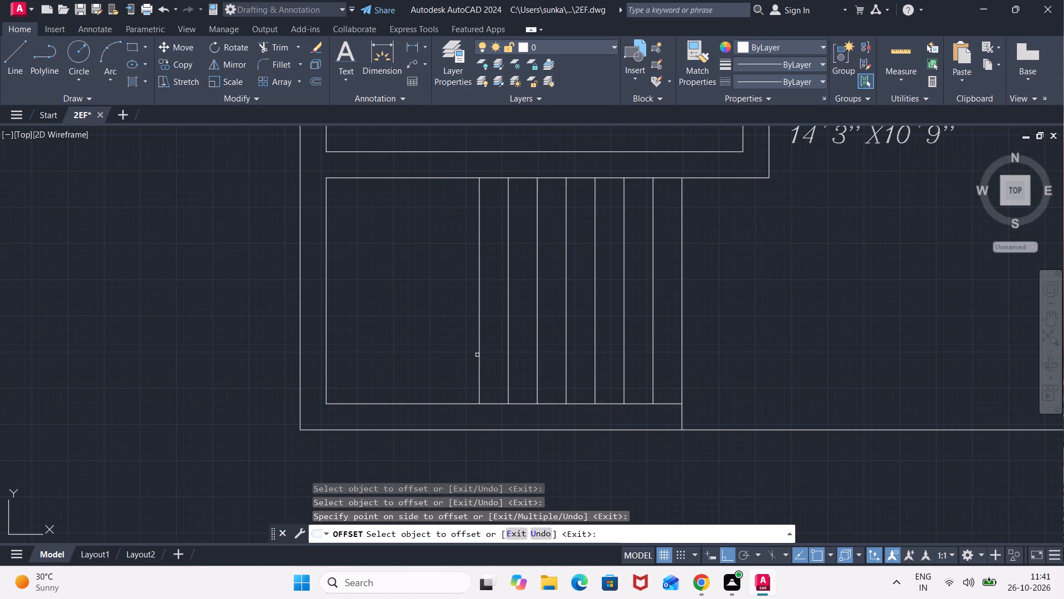
pyautogui.click(477, 355)
pyautogui.click(478, 347)
pyautogui.click(448, 346)
pyautogui.press('Escape')
pyautogui.press('l')
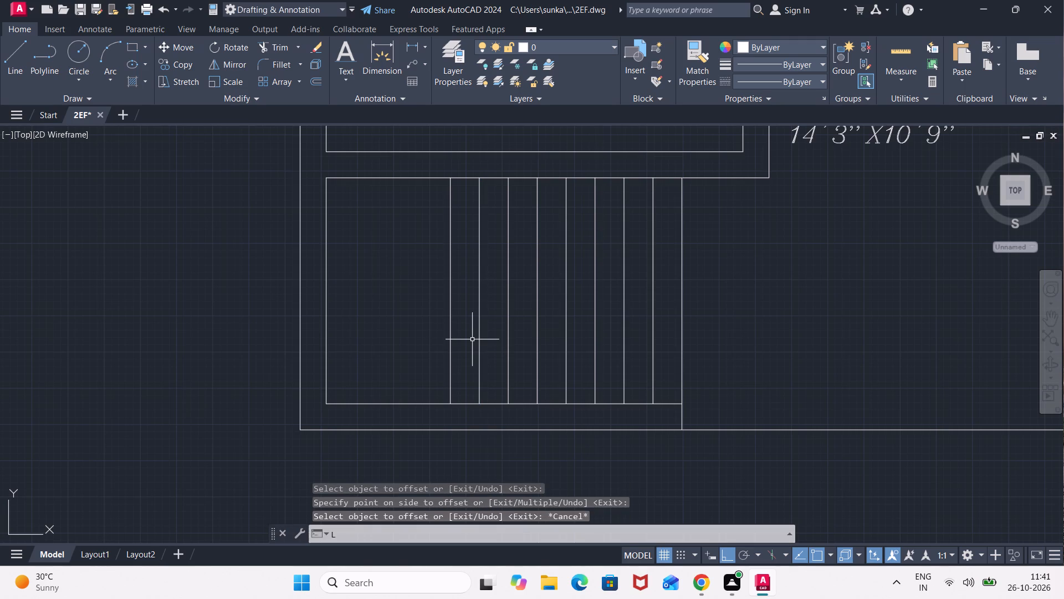
pyautogui.press('Escape')
# Offset the stair area's south and north wall lines 3' inward to mark the inner edges of both flights.
pyautogui.press('o')
pyautogui.press('Return')
pyautogui.write("3'3")
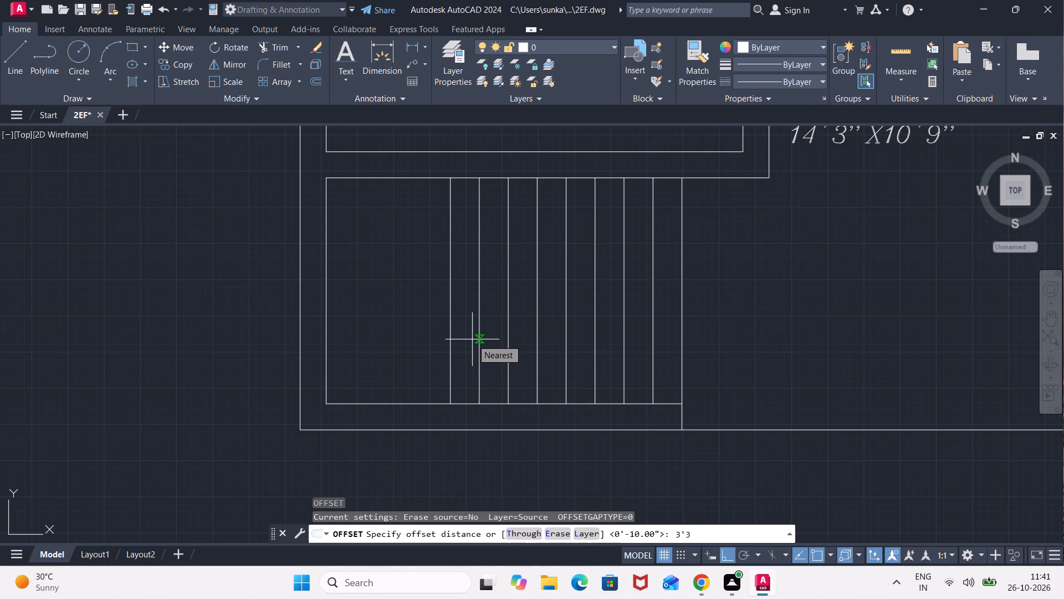
pyautogui.press('BackSpace')
pyautogui.press('Return')
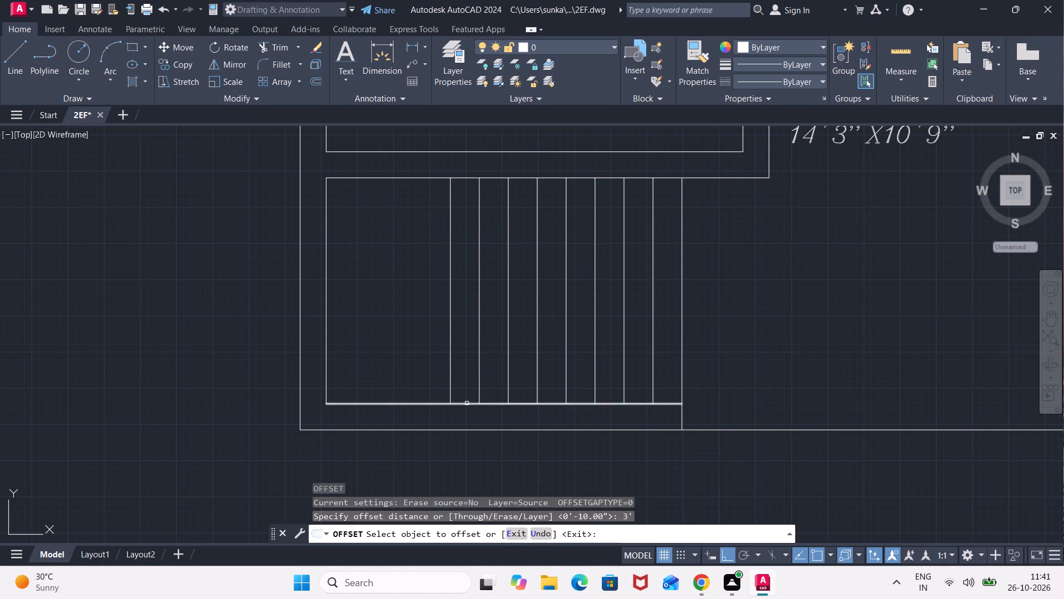
pyautogui.moveTo(467, 403); pyautogui.dragTo(467, 398)
pyautogui.moveTo(499, 265); pyautogui.dragTo(502, 252)
pyautogui.click(520, 178)
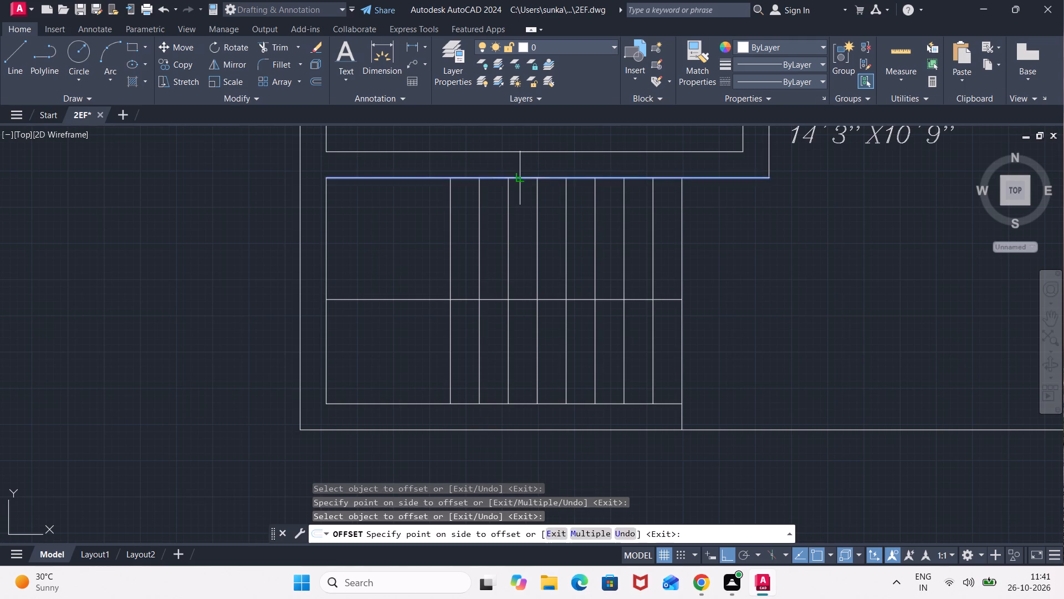
pyautogui.click(494, 285)
pyautogui.press('Escape')
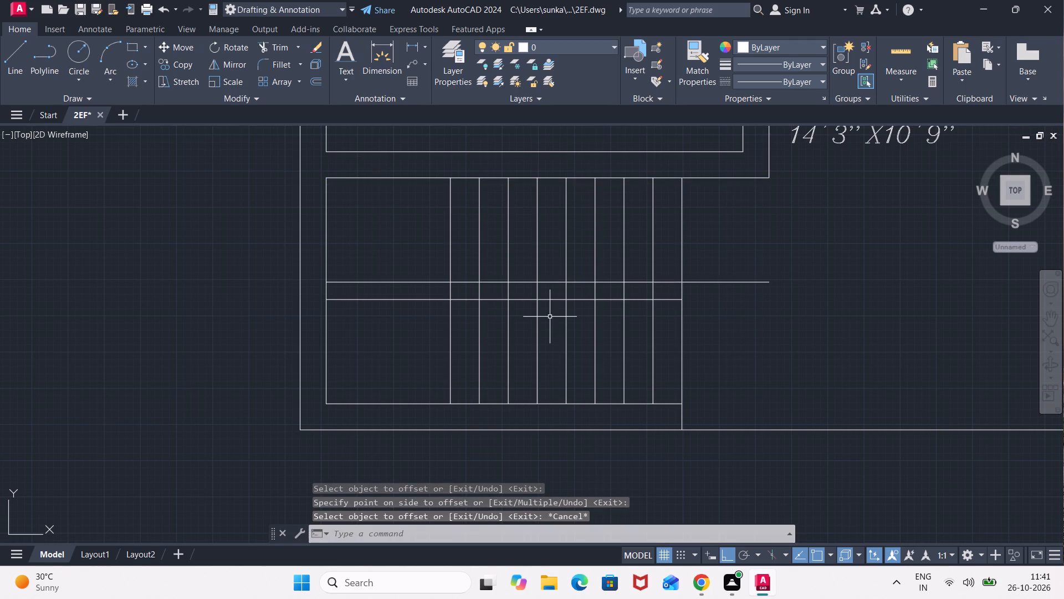
# Trim the flight edge lines beyond the first and last treads, and the tread lines in the gap between the flights.
pyautogui.write('TR')
pyautogui.press('Return')
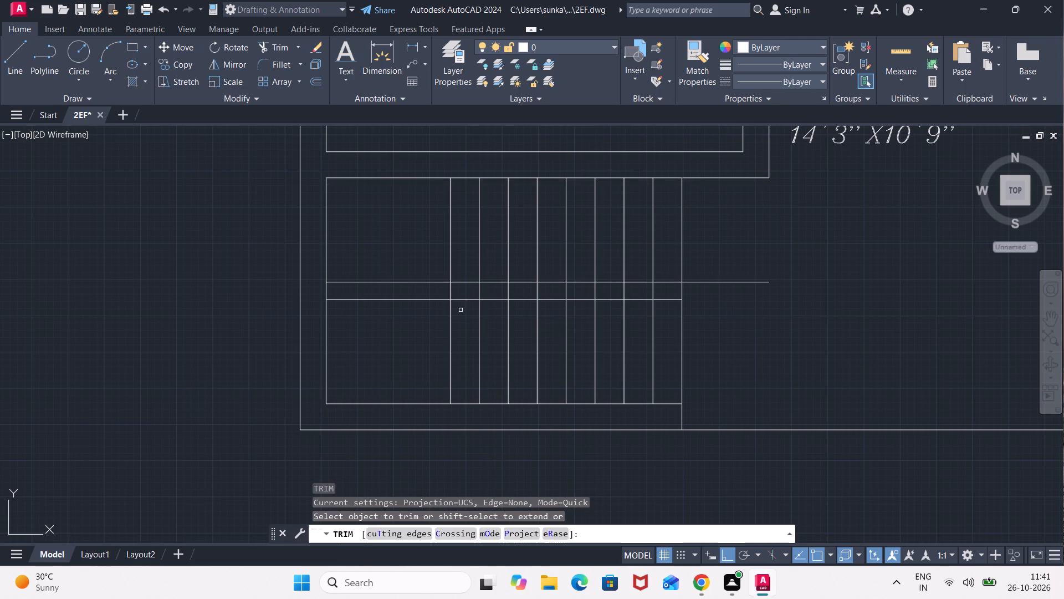
pyautogui.click(424, 316)
pyautogui.click(410, 260)
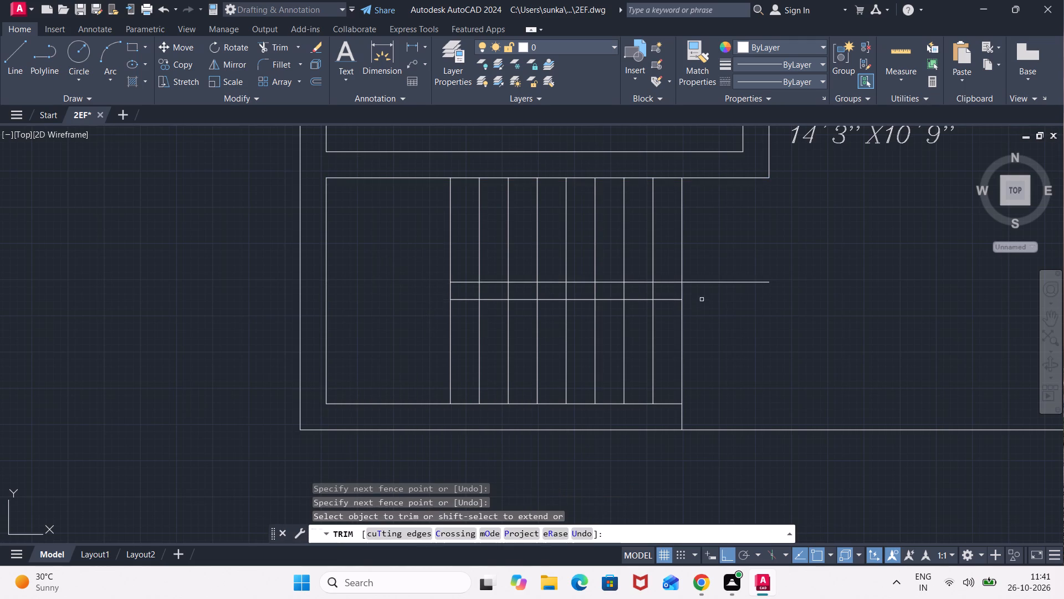
pyautogui.click(702, 299)
pyautogui.click(698, 272)
pyautogui.click(656, 292)
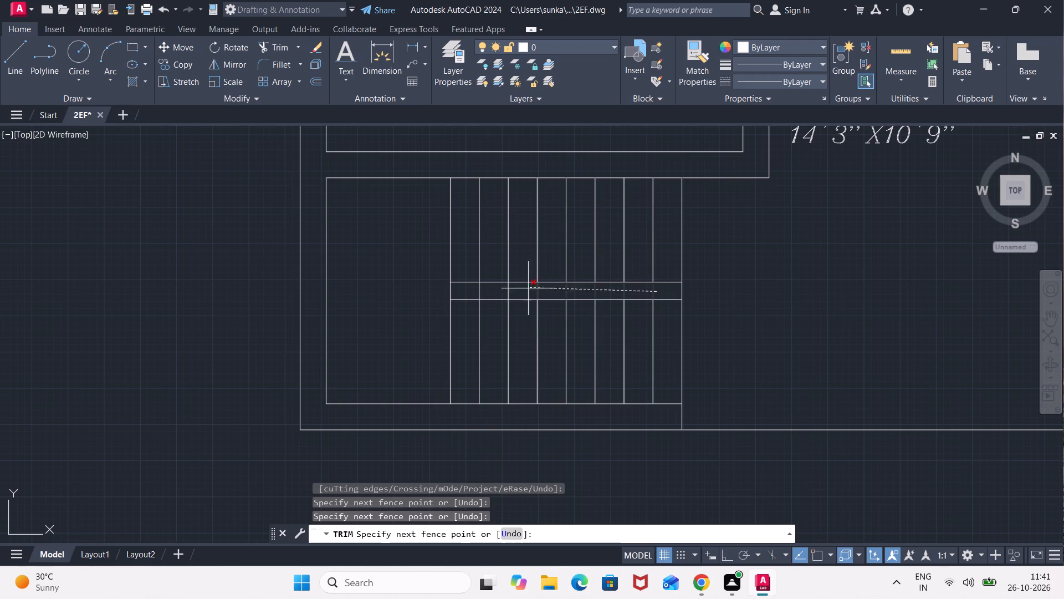
pyautogui.click(474, 291)
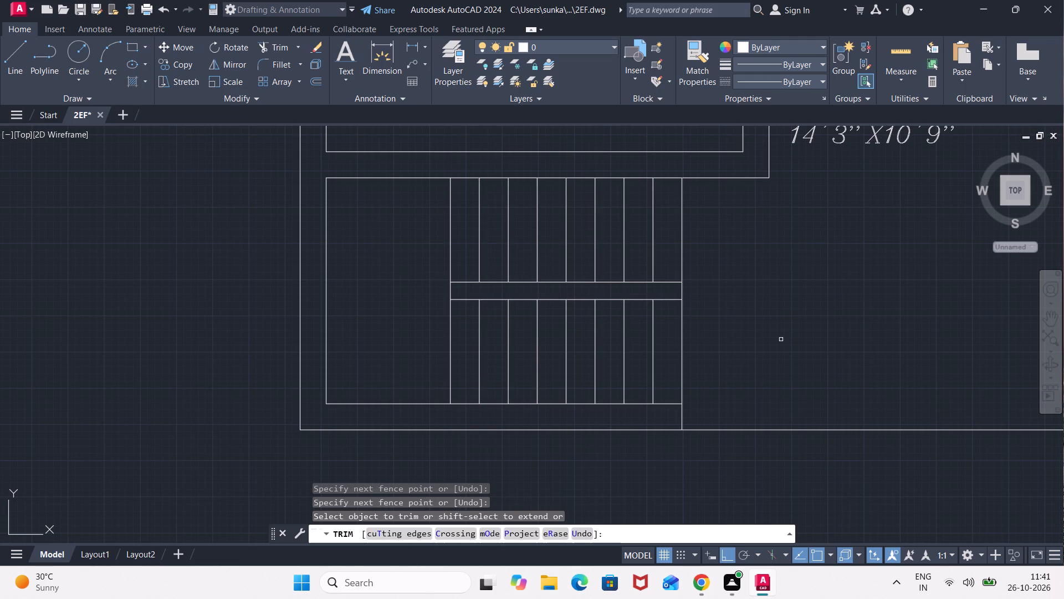
pyautogui.press('Escape')
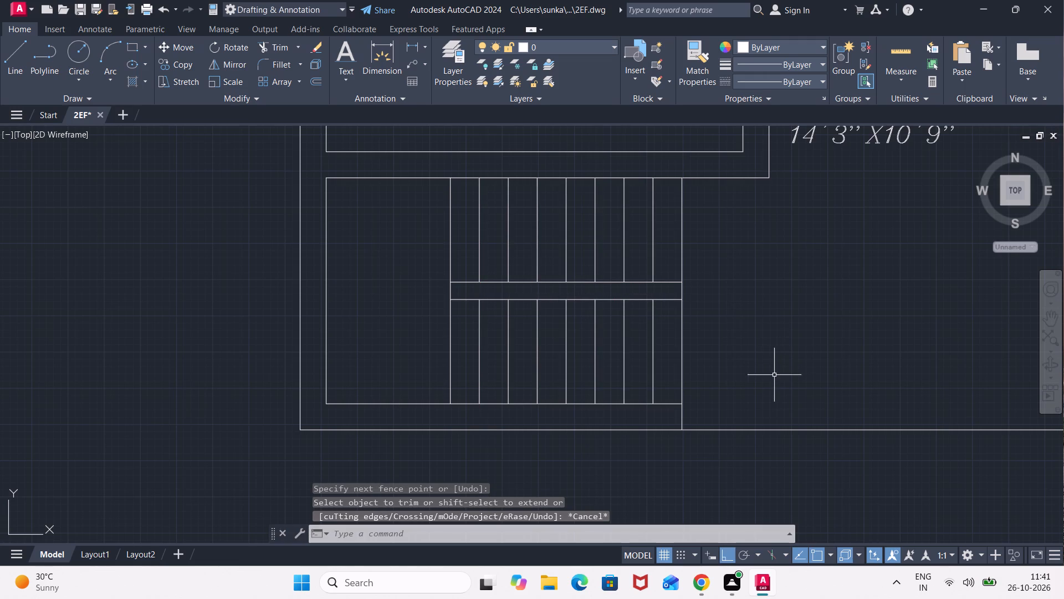
# Draw the stair direction line from east of the south flight, around the landing and back along the north flight, ending in half an arrowhead.
pyautogui.press('l')
pyautogui.press('Return')
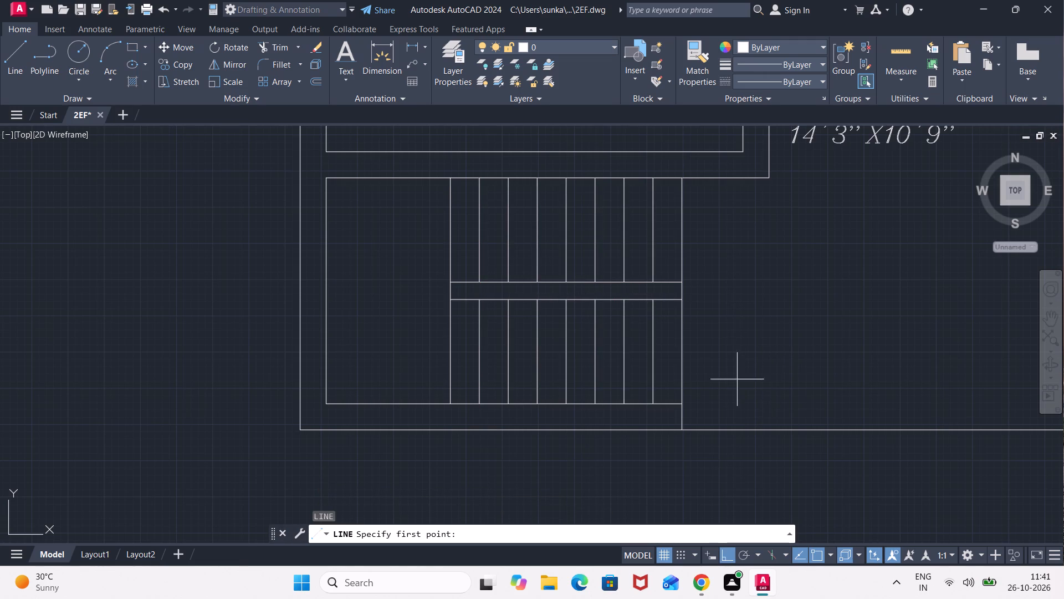
pyautogui.click(734, 364)
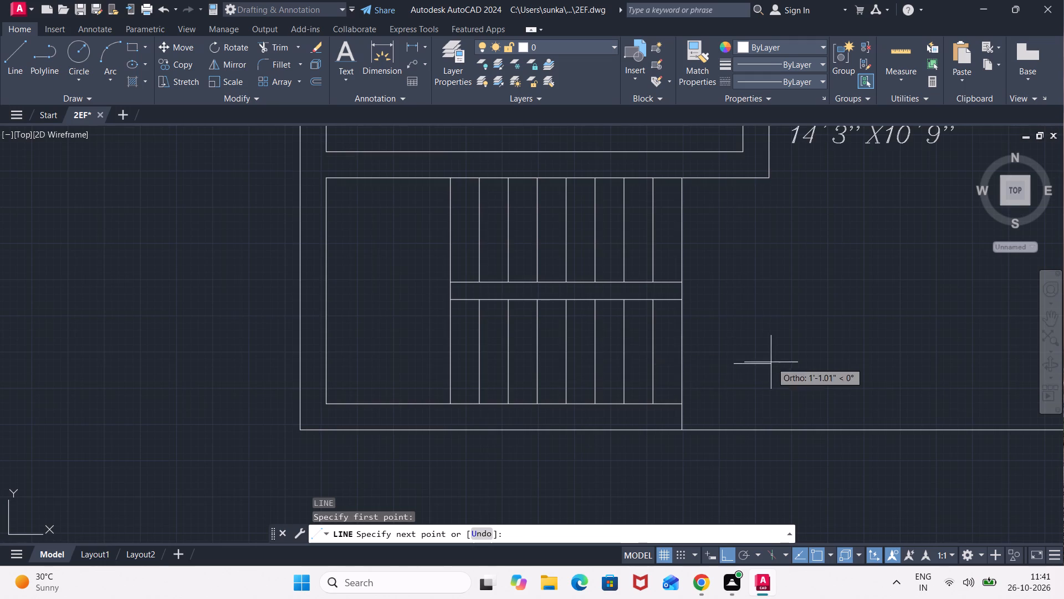
pyautogui.scroll(1, 805, 349)
pyautogui.scroll(-1, 416, 369)
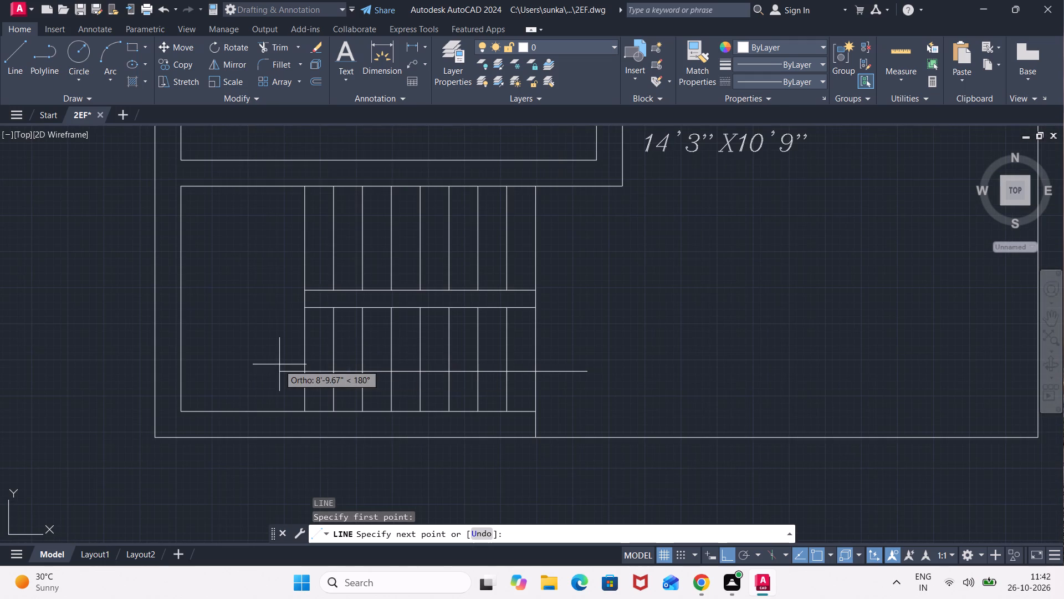
pyautogui.click(261, 372)
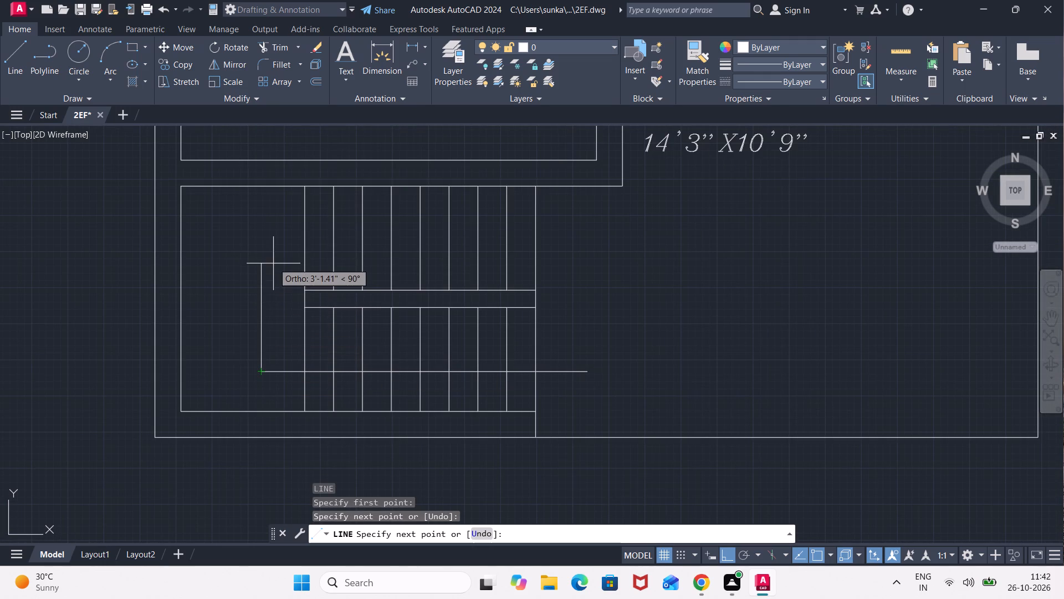
pyautogui.click(273, 247)
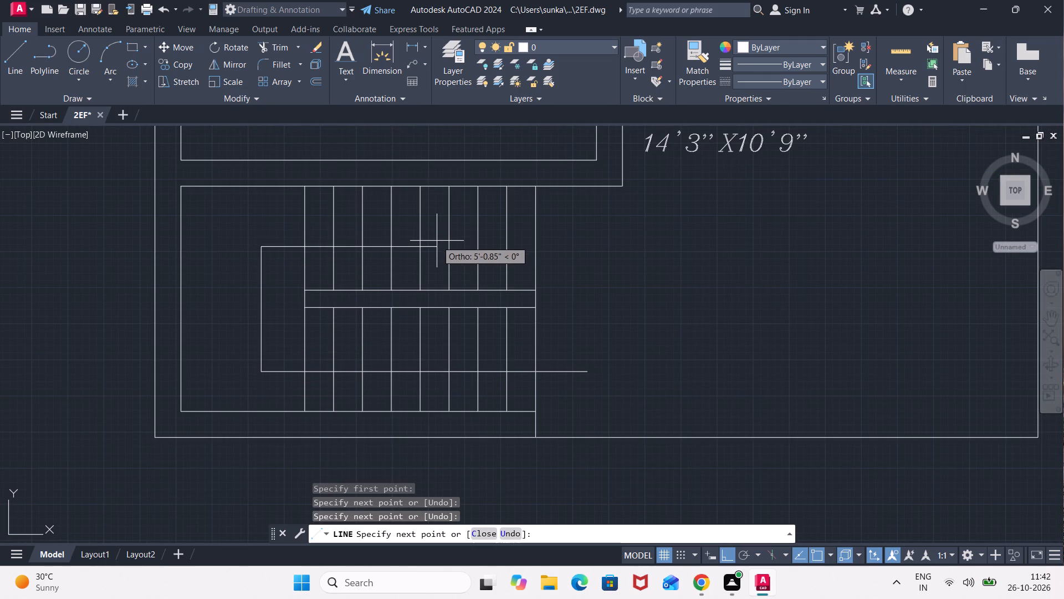
pyautogui.scroll(2, 469, 245)
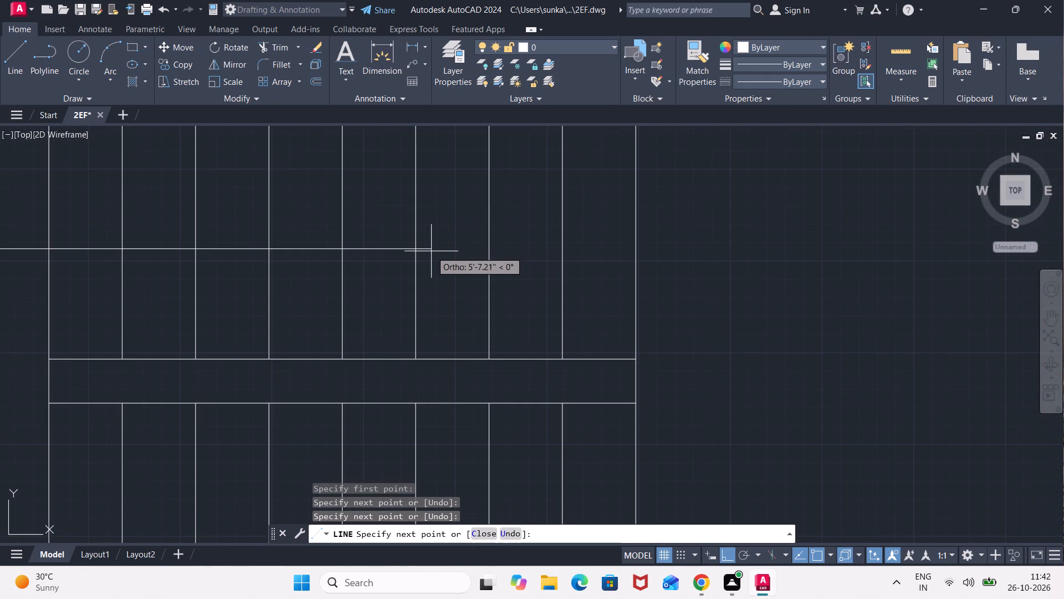
pyautogui.click(423, 250)
pyautogui.click(423, 230)
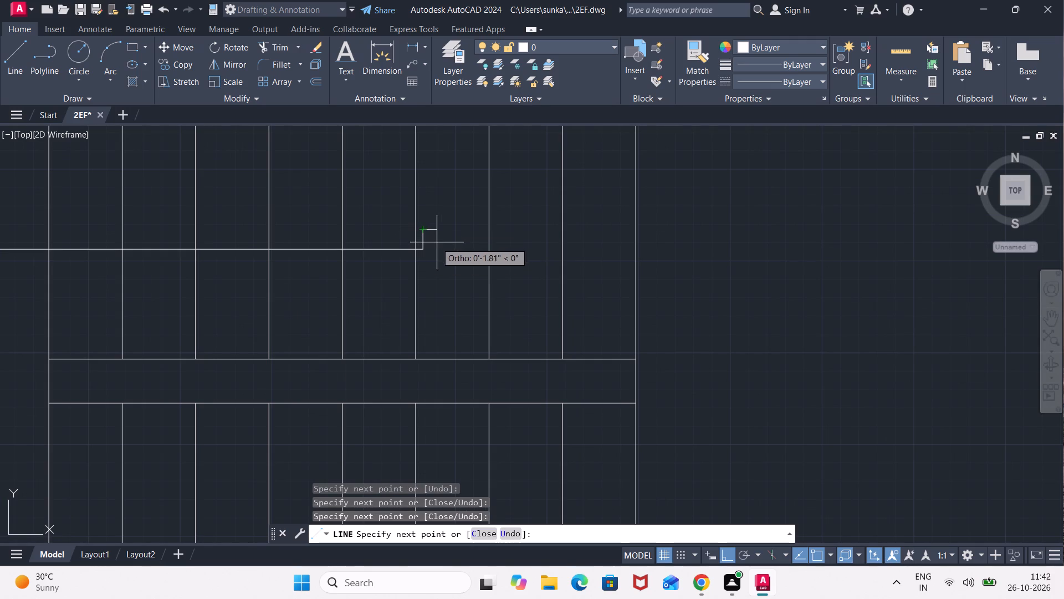
pyautogui.press('F9')
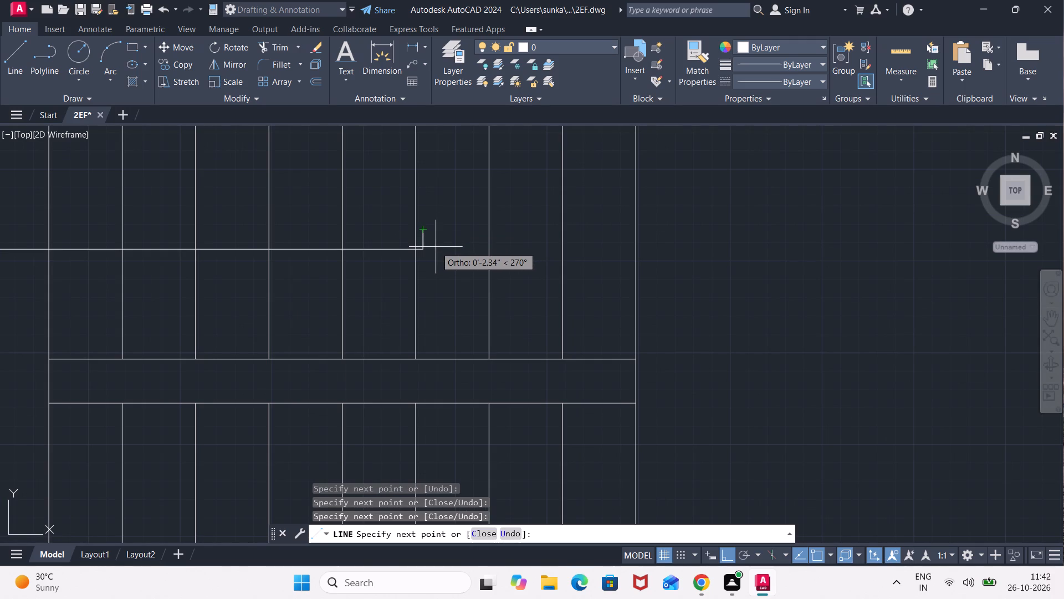
pyautogui.press('F9')
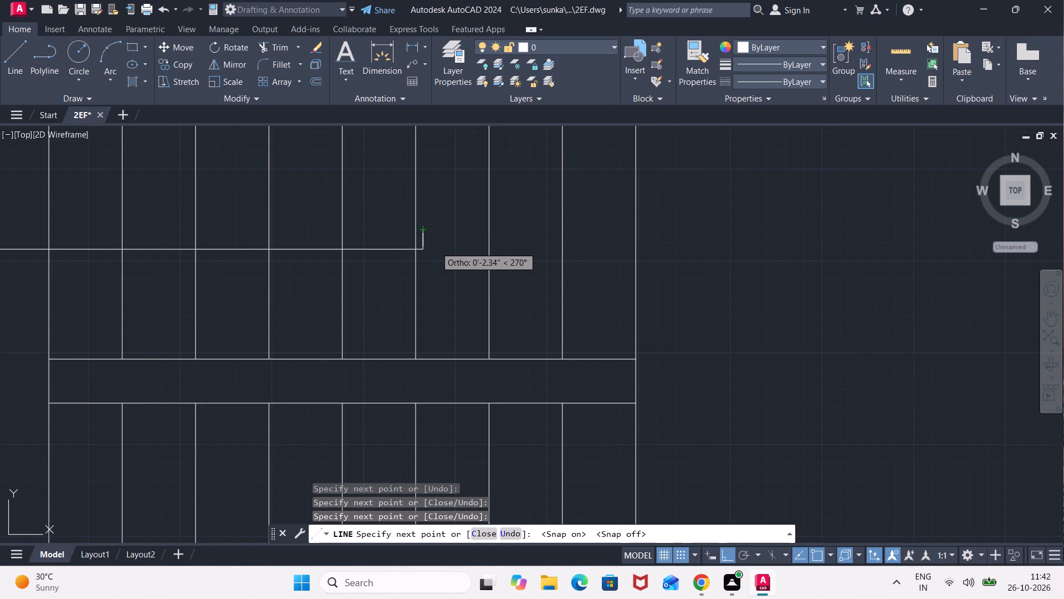
pyautogui.press('F8')
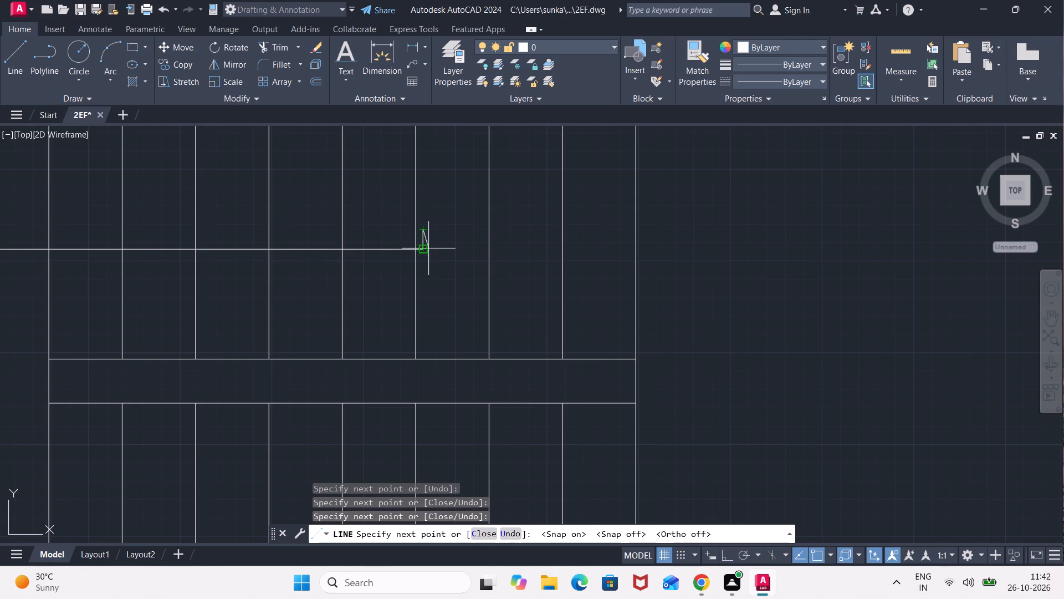
pyautogui.click(450, 247)
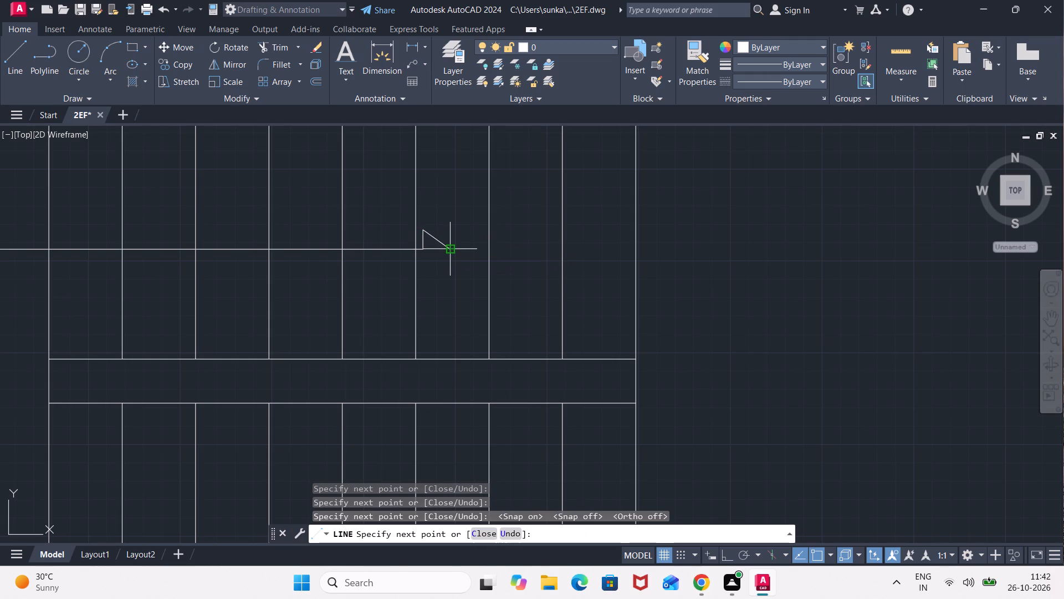
pyautogui.press('Escape')
# Mirror the half arrowhead about the direction line's axis, keeping the source lines, to complete the arrowhead in the north flight.
pyautogui.click(437, 226)
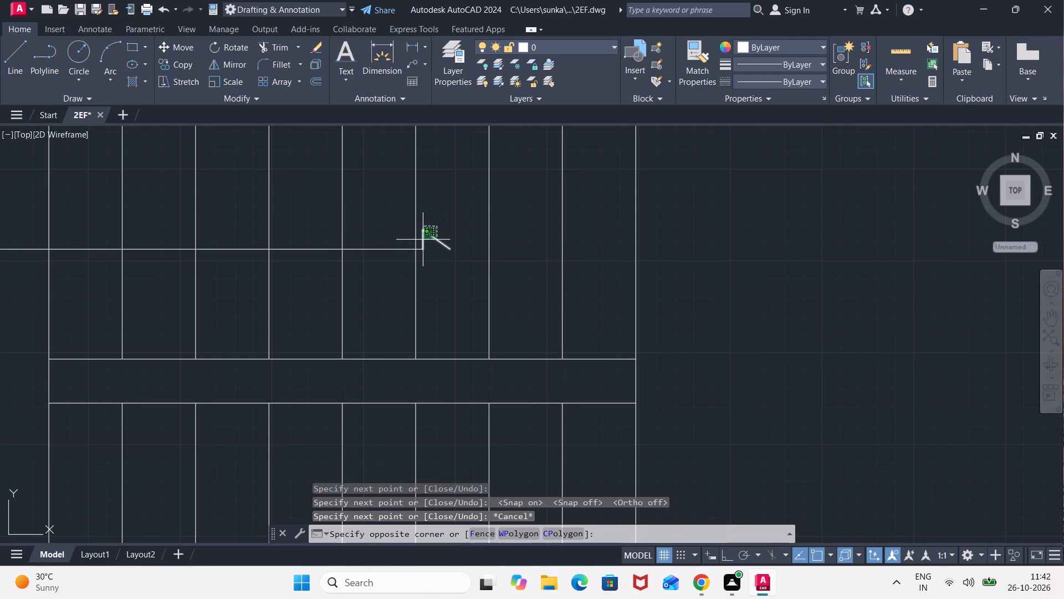
pyautogui.click(421, 242)
pyautogui.write('MI')
pyautogui.press('Return')
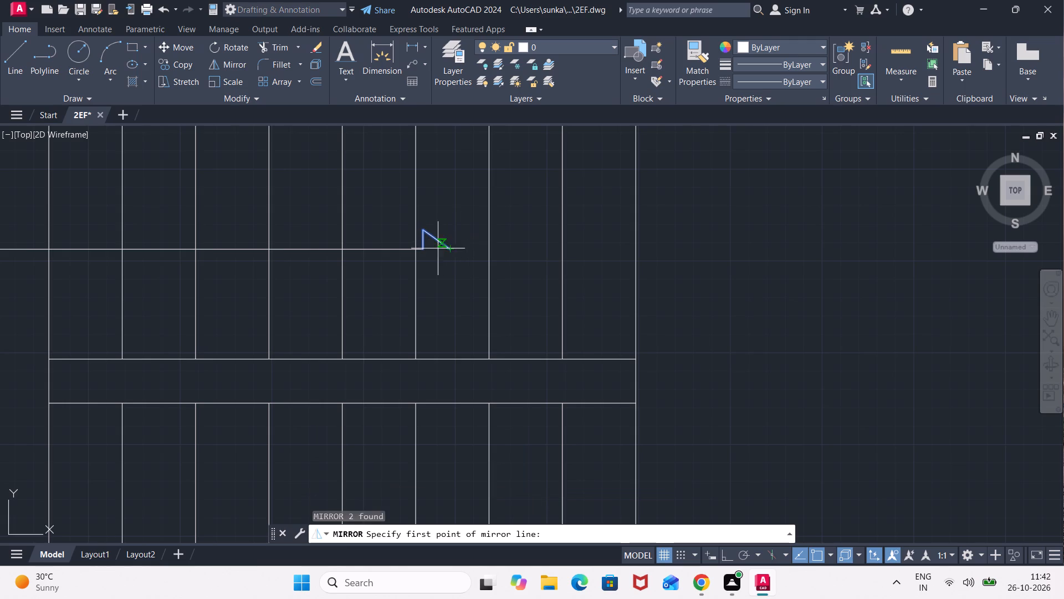
pyautogui.scroll(3, 429, 248)
pyautogui.click(401, 253)
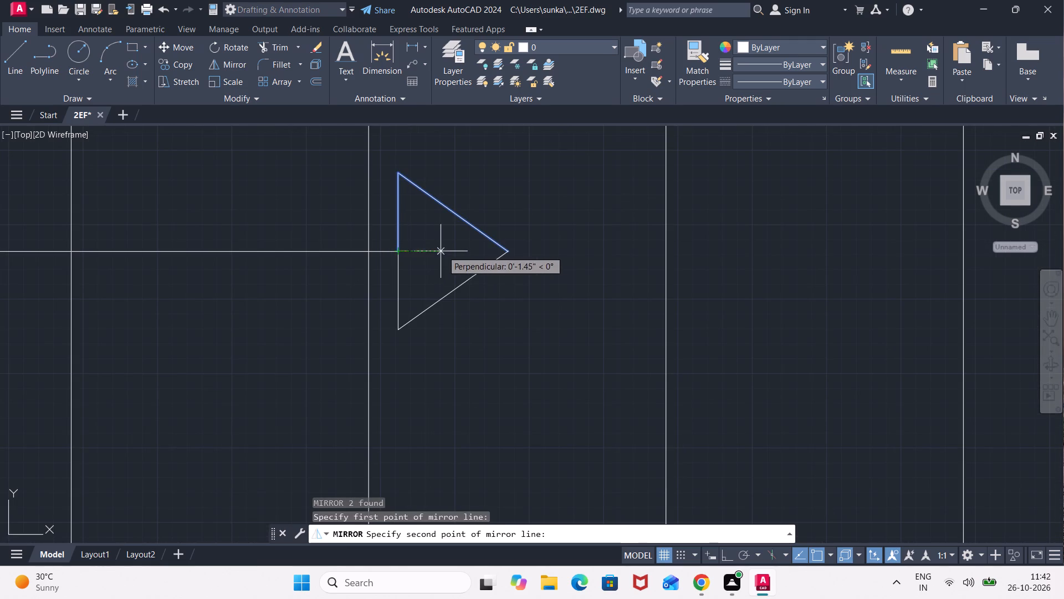
pyautogui.click(581, 256)
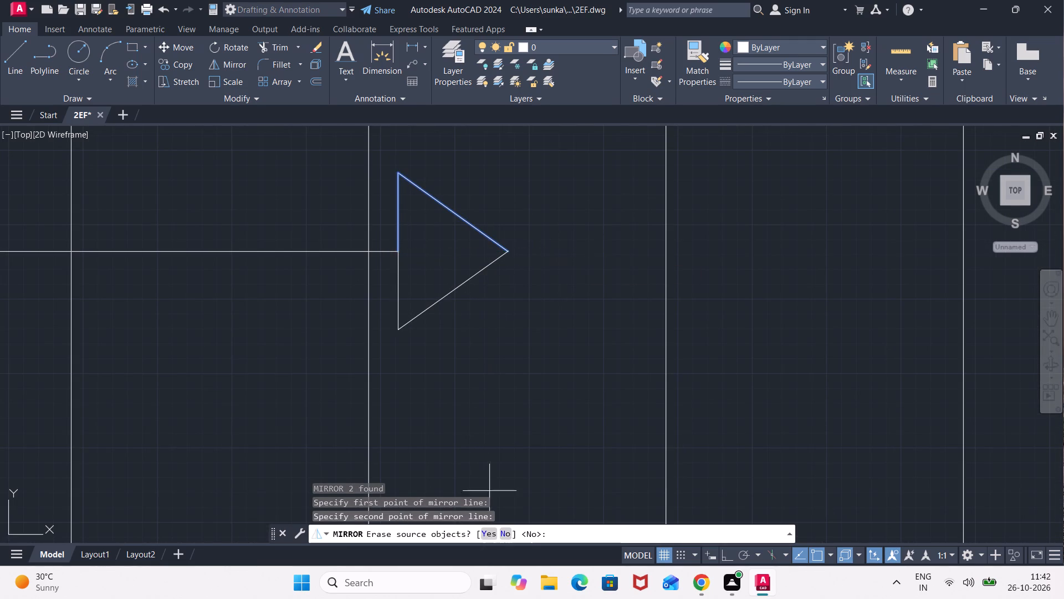
pyautogui.click(504, 532)
# Draw the kitchen counter outline from the north wall south, east and down to the south wall, then back up and across to the east wall.
pyautogui.scroll(-2, 731, 364)
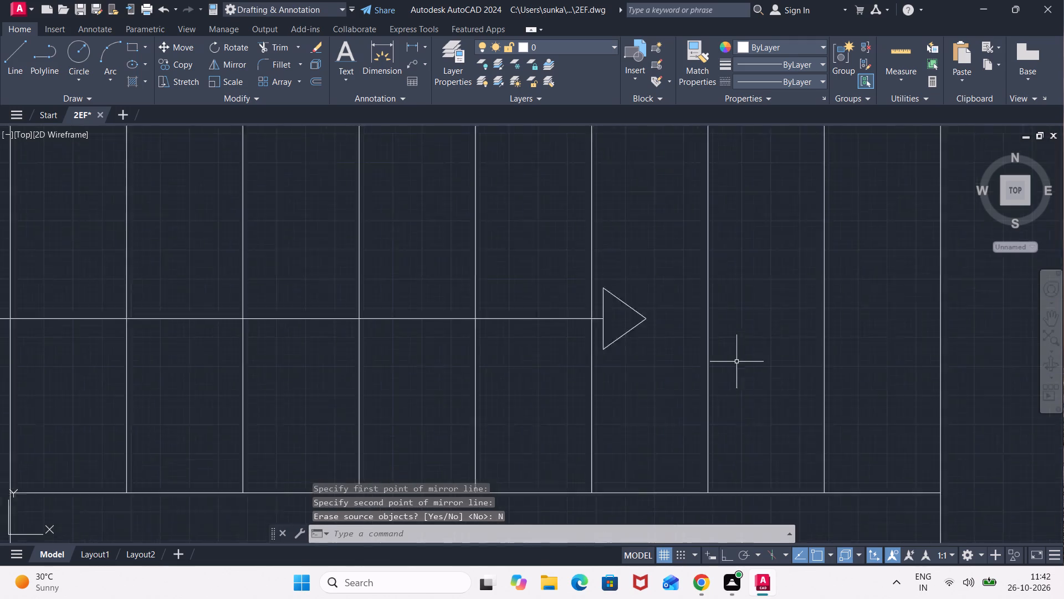
pyautogui.scroll(-2, 736, 362)
pyautogui.scroll(-3, 854, 352)
pyautogui.moveTo(854, 352); pyautogui.dragTo(679, 352, button='middle')
pyautogui.press('l')
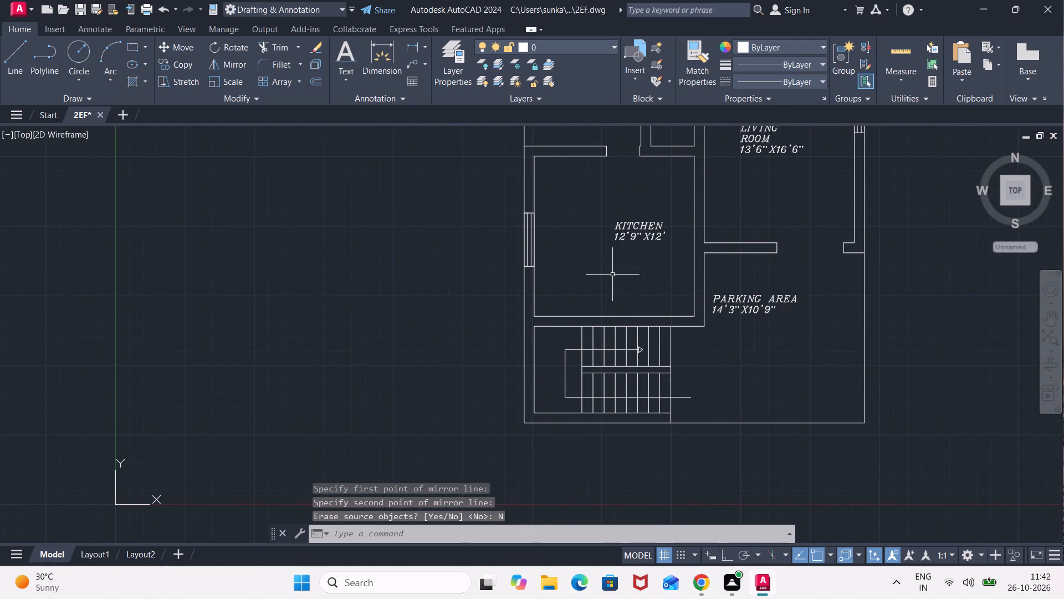
pyautogui.press('Return')
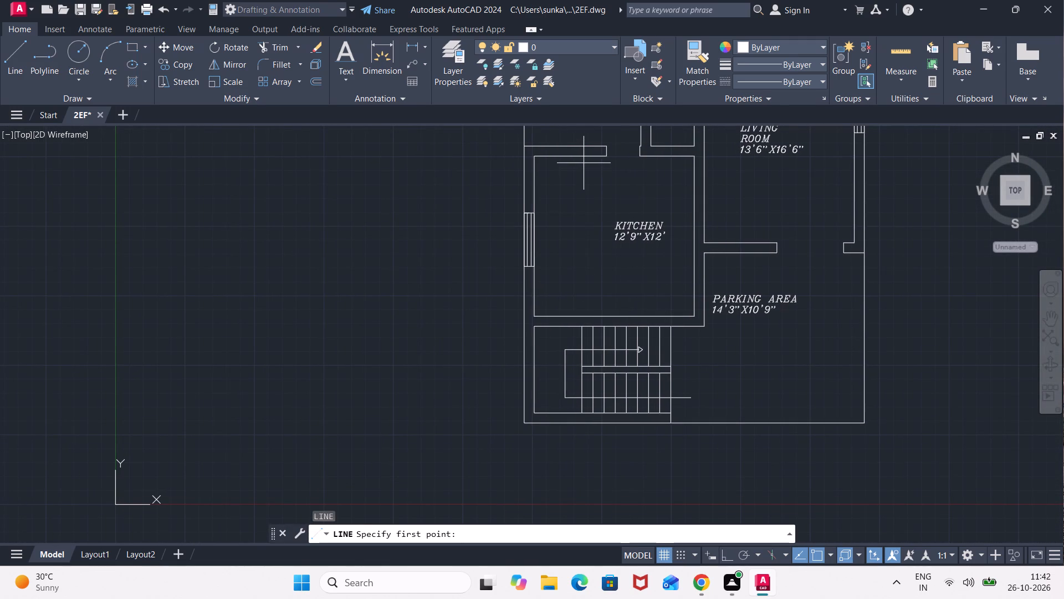
pyautogui.click(584, 158)
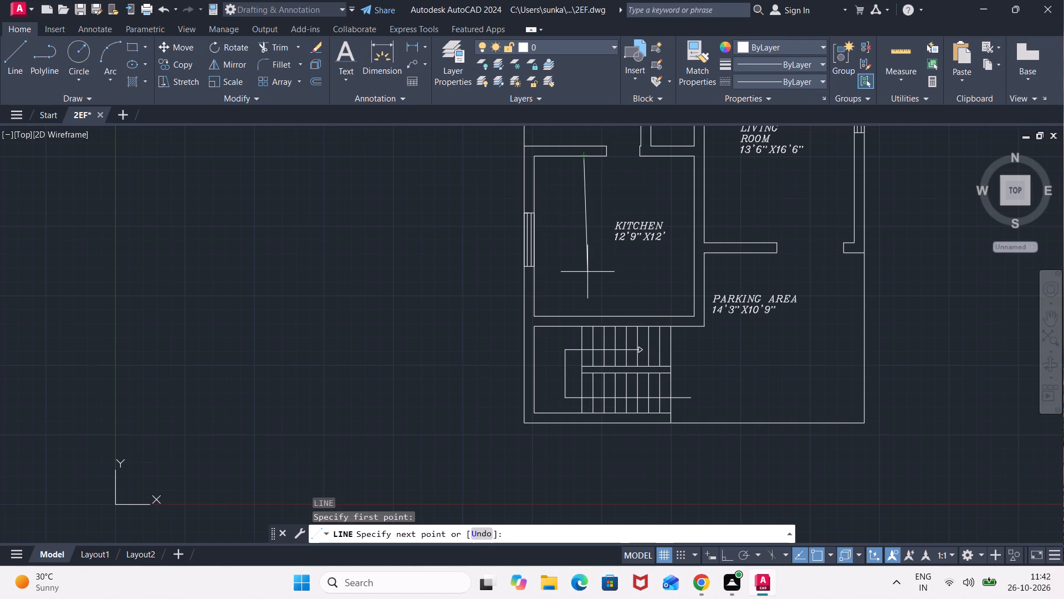
pyautogui.press('F8')
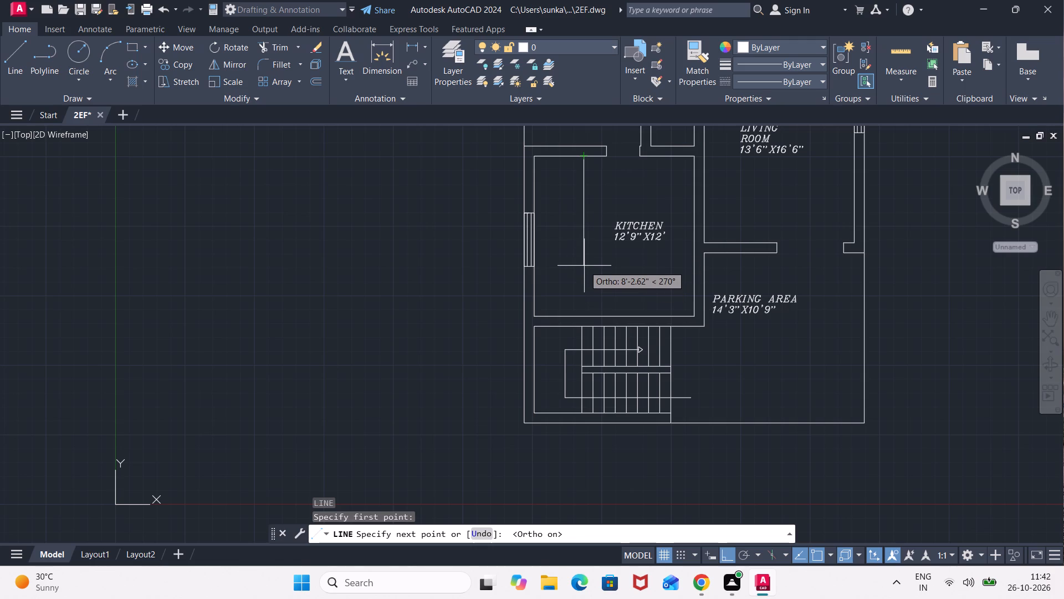
pyautogui.click(584, 266)
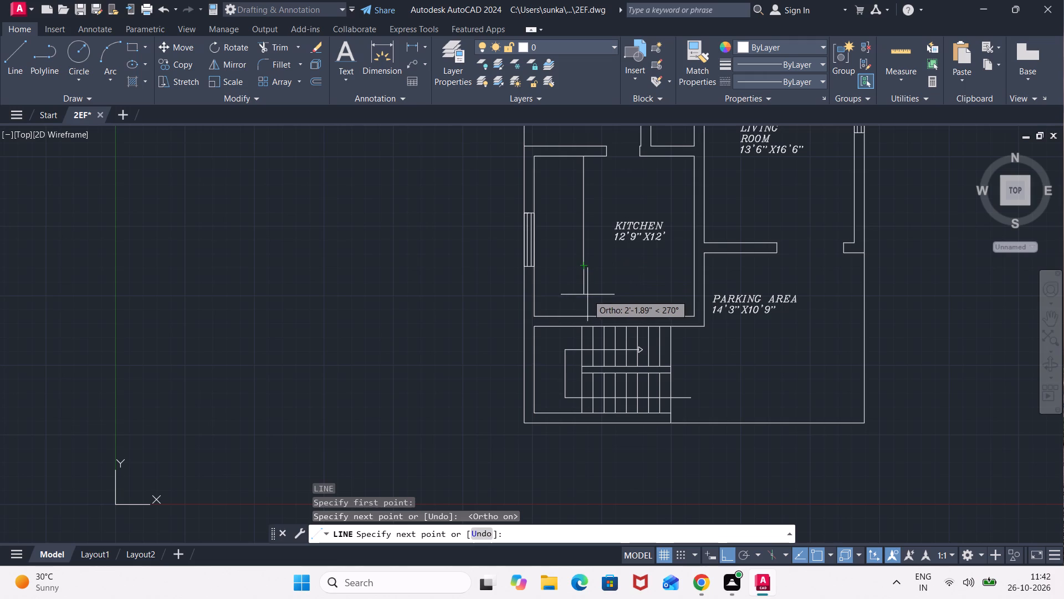
pyautogui.click(582, 281)
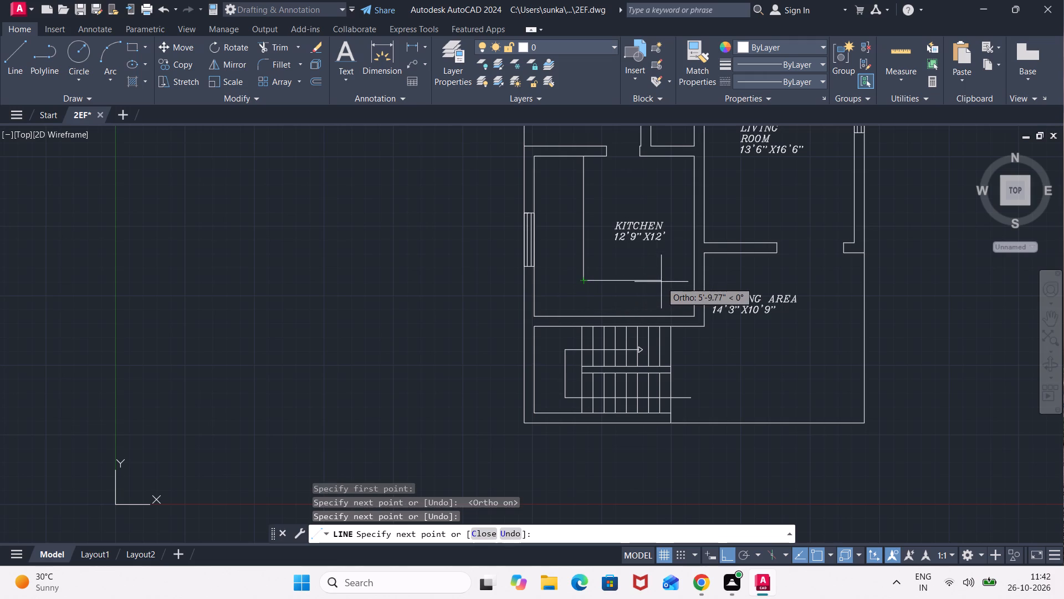
pyautogui.click(653, 282)
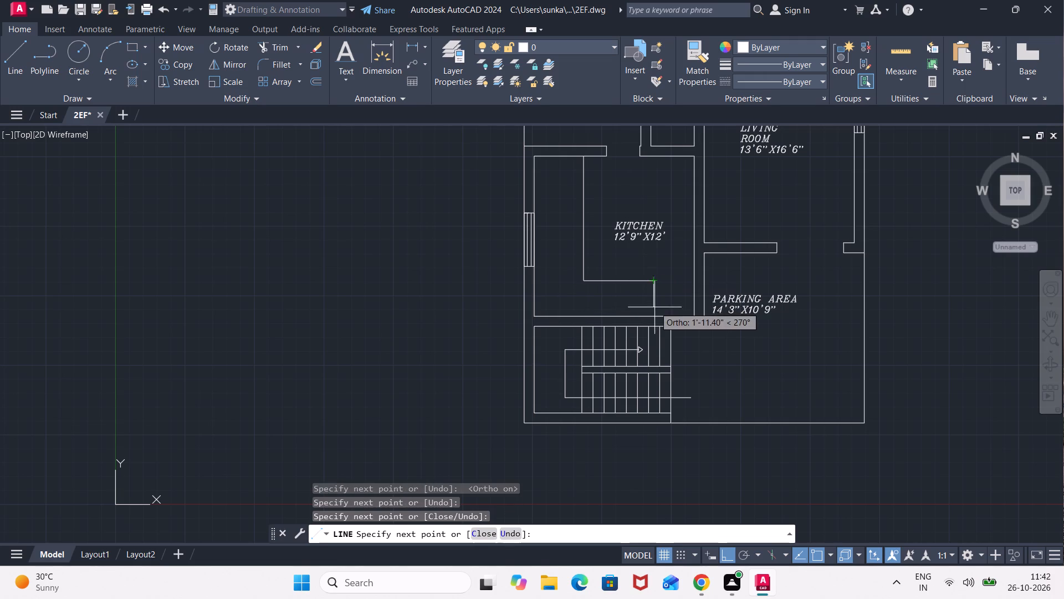
pyautogui.click(654, 314)
pyautogui.scroll(3, 656, 291)
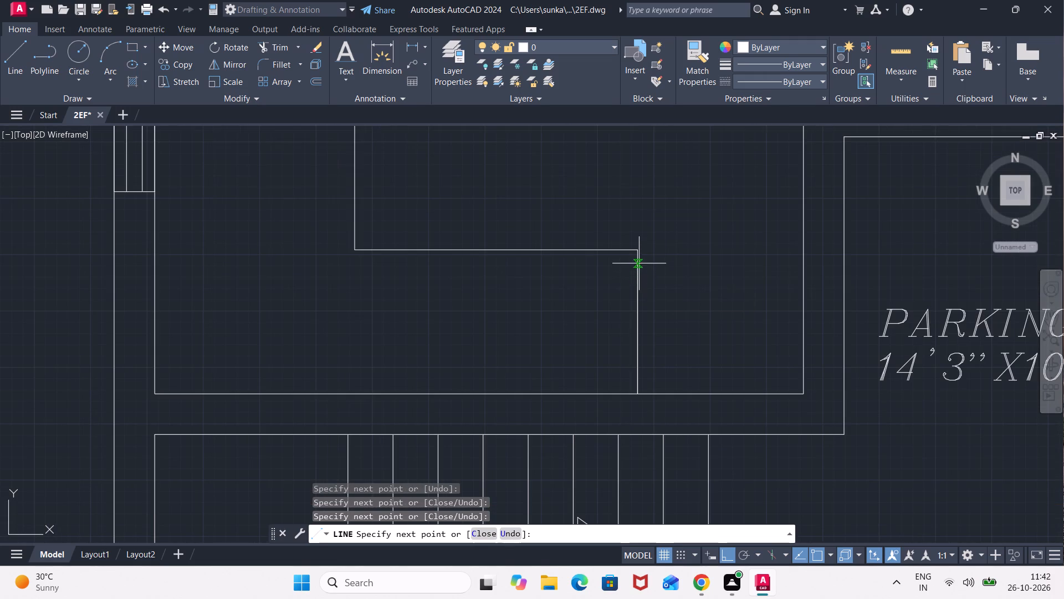
pyautogui.click(636, 233)
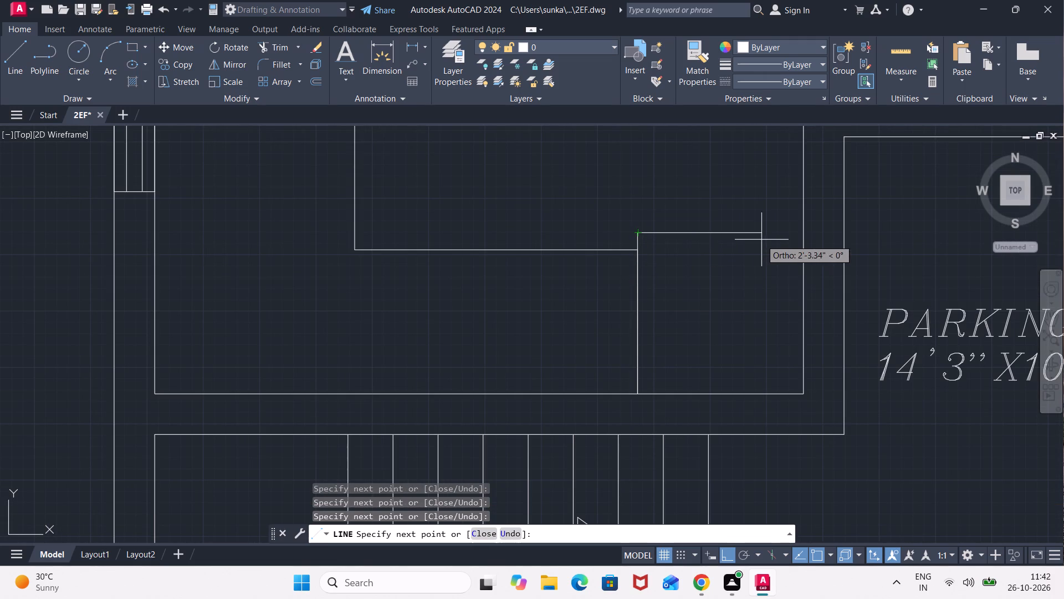
pyautogui.click(801, 236)
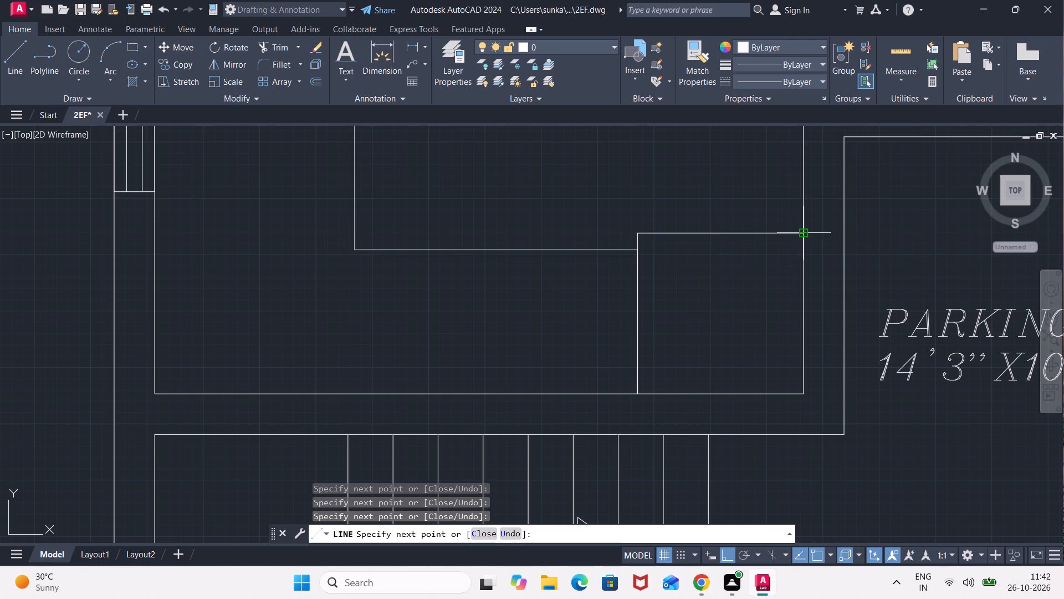
pyautogui.press('Escape')
# Replace the overlapping vertical lines beside the kitchen's southeast corner box with one line from the box's northwest corner to the south wall.
pyautogui.click(645, 267)
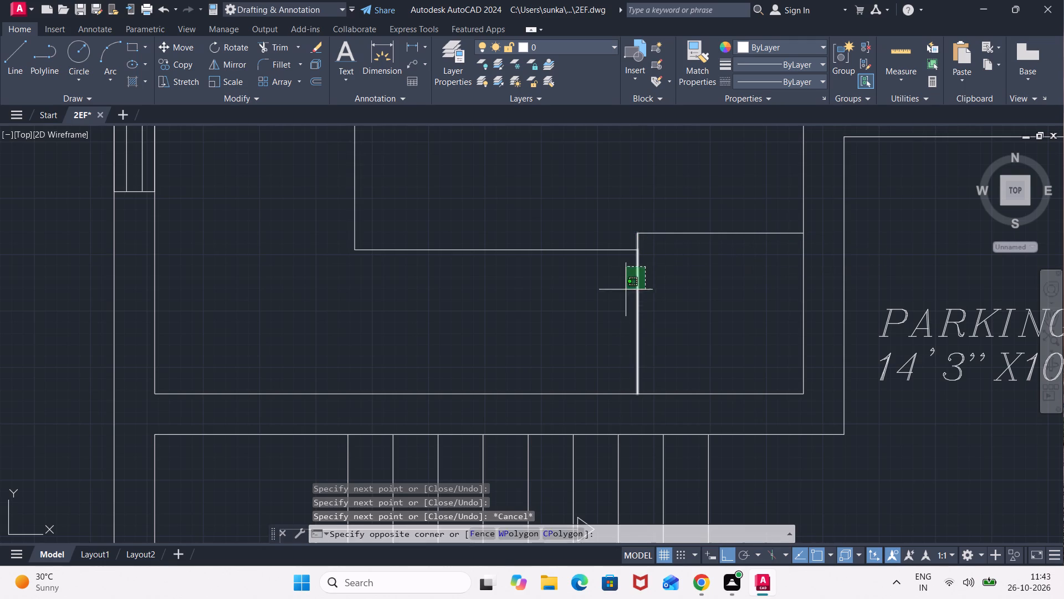
pyautogui.click(611, 311)
pyautogui.press('Delete')
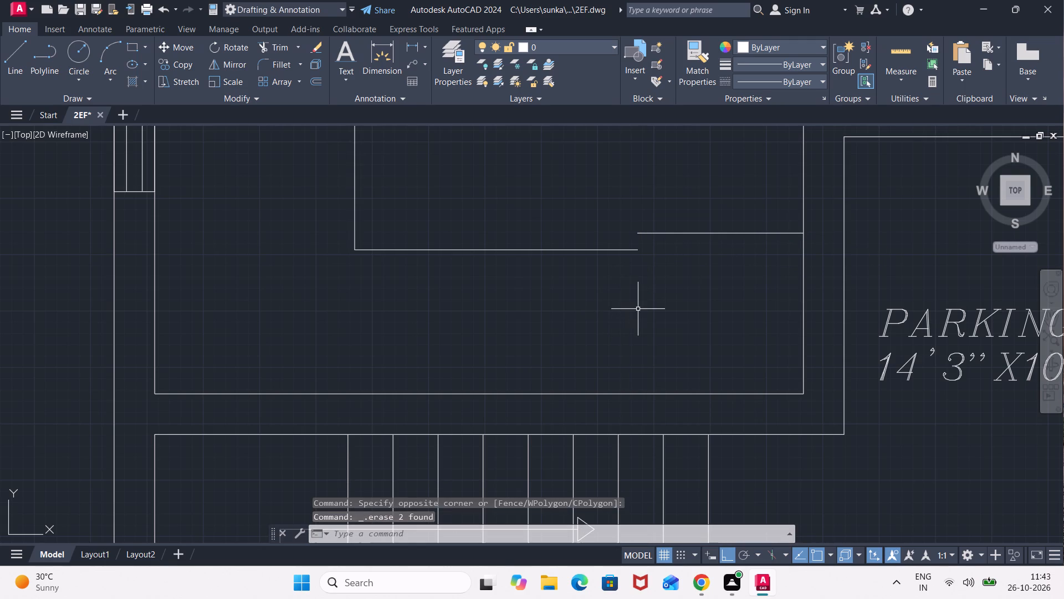
pyautogui.press('l')
pyautogui.press('Return')
pyautogui.click(640, 233)
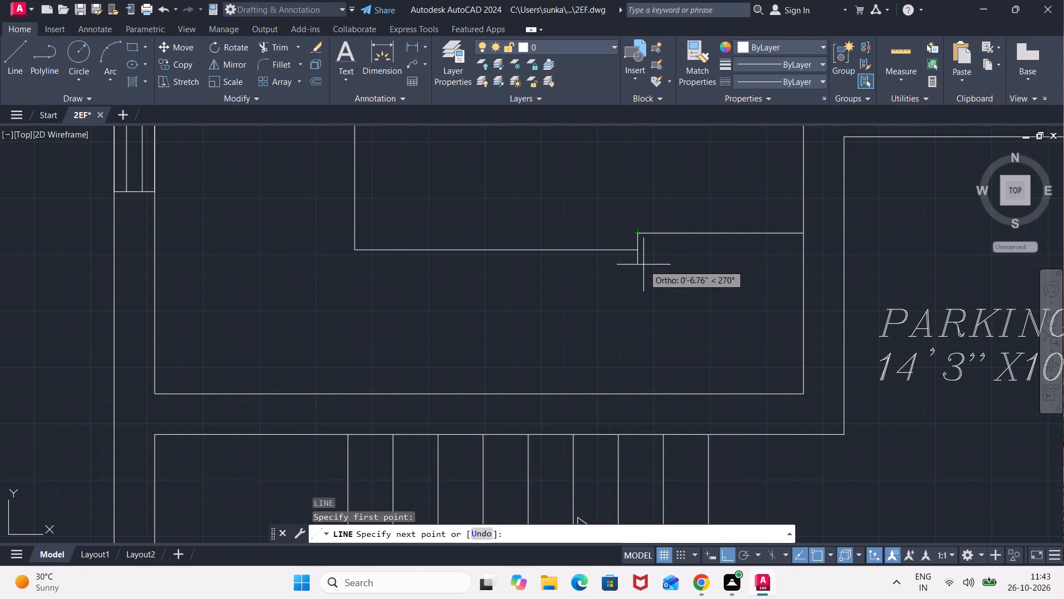
pyautogui.click(636, 389)
pyautogui.press('Escape')
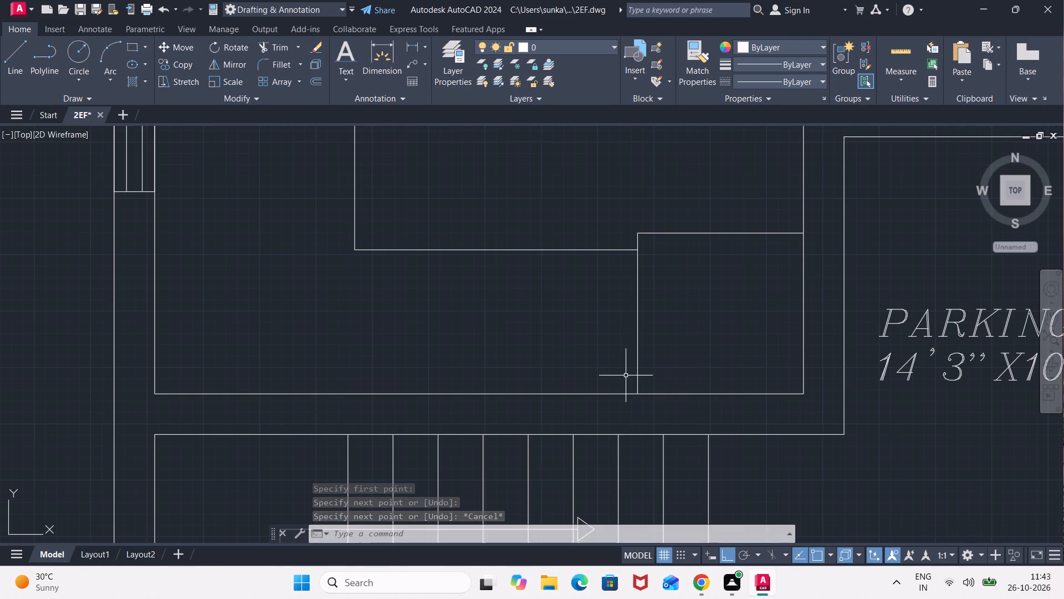
# Offset the west line of the kitchen's southeast corner box 2" eastward.
pyautogui.press('o')
pyautogui.press('Return')
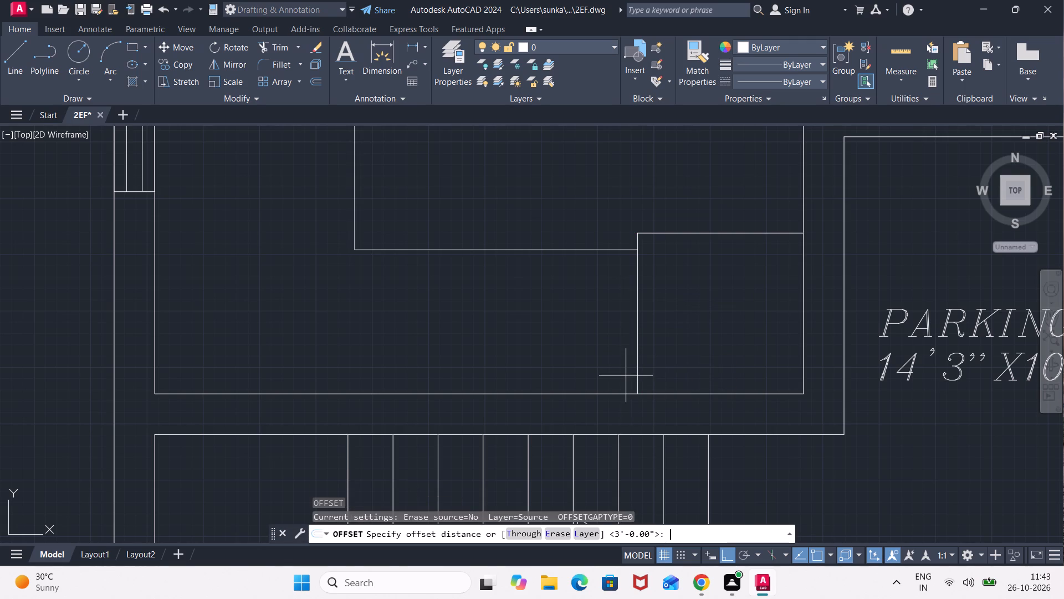
pyautogui.write('2"')
pyautogui.press('Return')
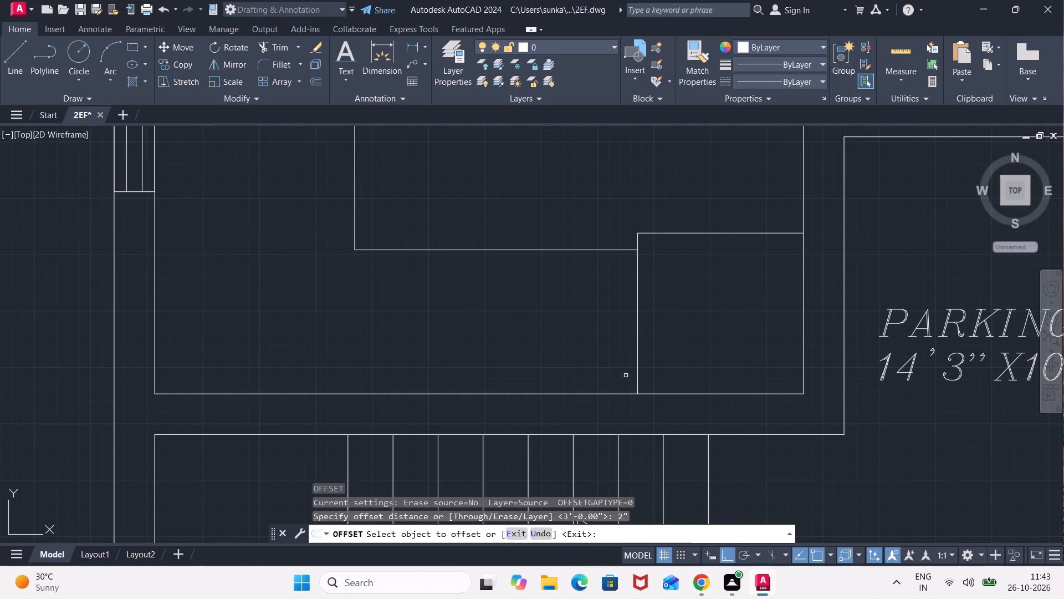
pyautogui.click(636, 375)
pyautogui.click(712, 351)
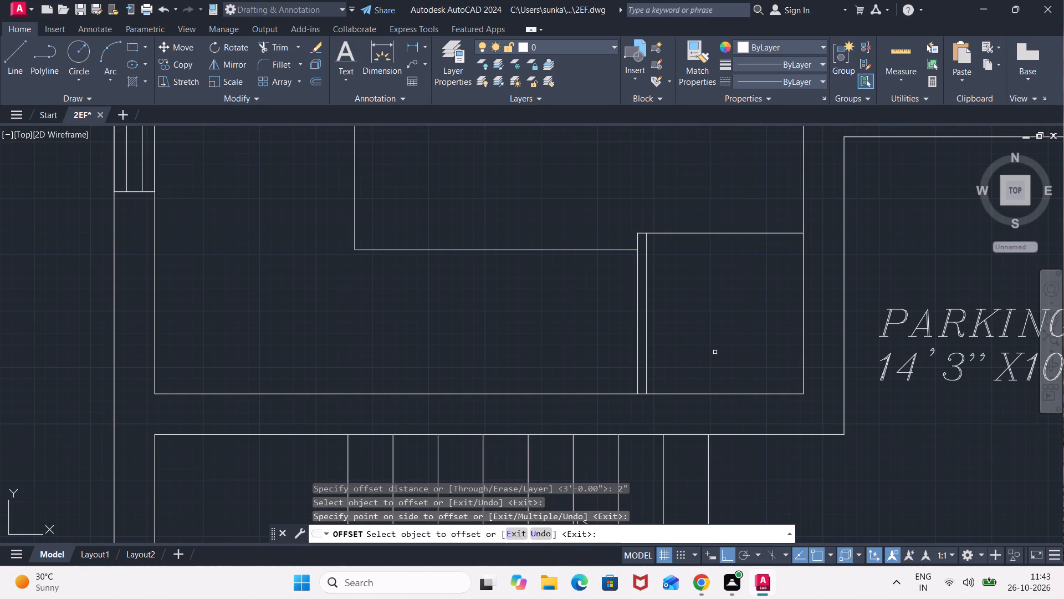
pyautogui.press('Escape')
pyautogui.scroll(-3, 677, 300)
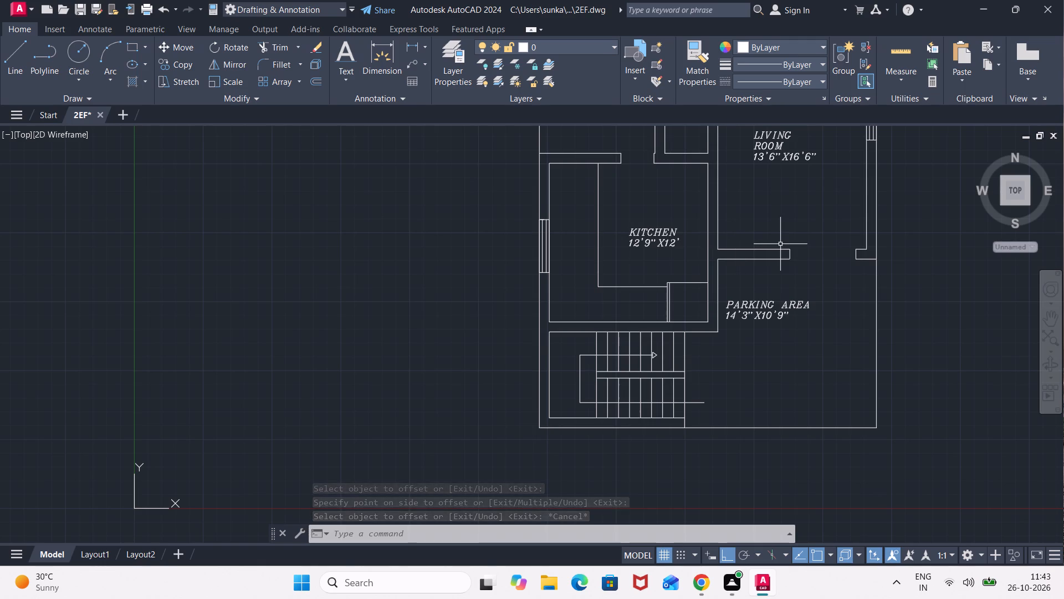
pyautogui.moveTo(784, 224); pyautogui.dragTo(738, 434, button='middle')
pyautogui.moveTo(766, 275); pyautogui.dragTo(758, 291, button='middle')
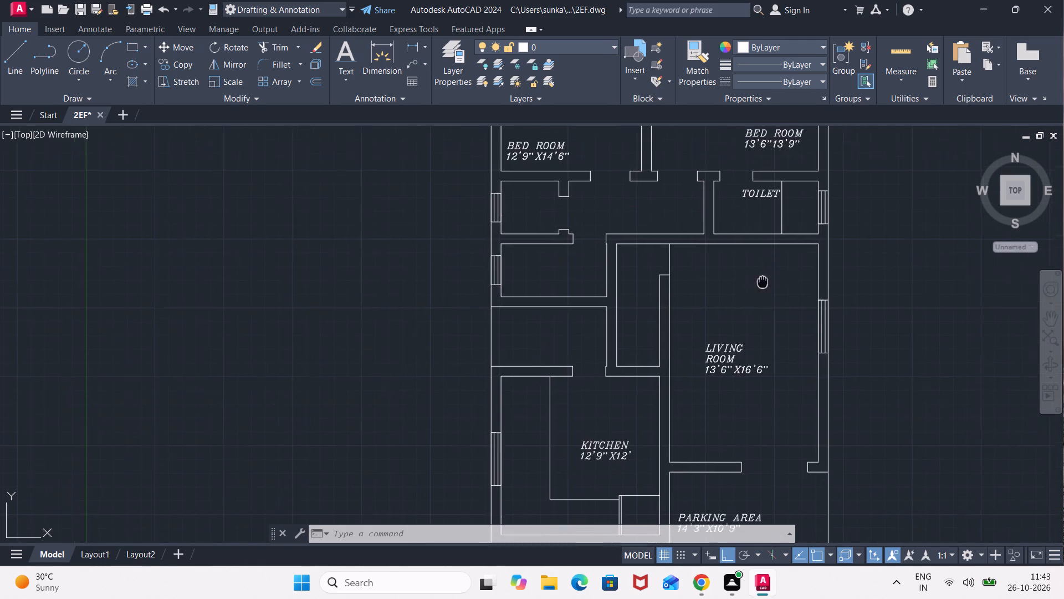
# Move the three-line MASTER BED ROOM label straight west, toward the middle of its room.
pyautogui.moveTo(758, 291); pyautogui.dragTo(706, 473, button='middle')
pyautogui.click(728, 309)
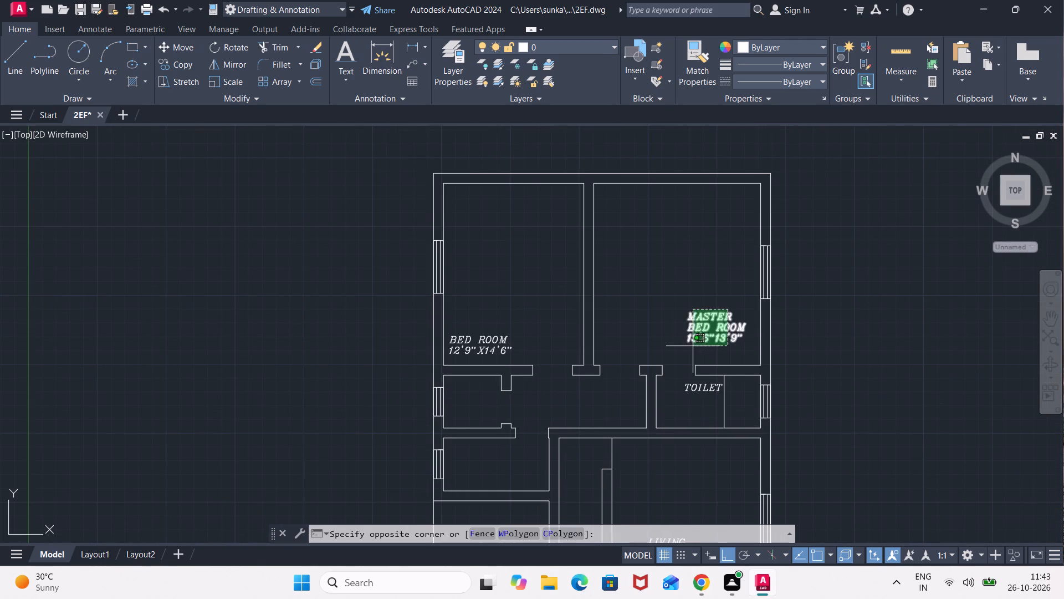
pyautogui.click(693, 346)
pyautogui.press('m')
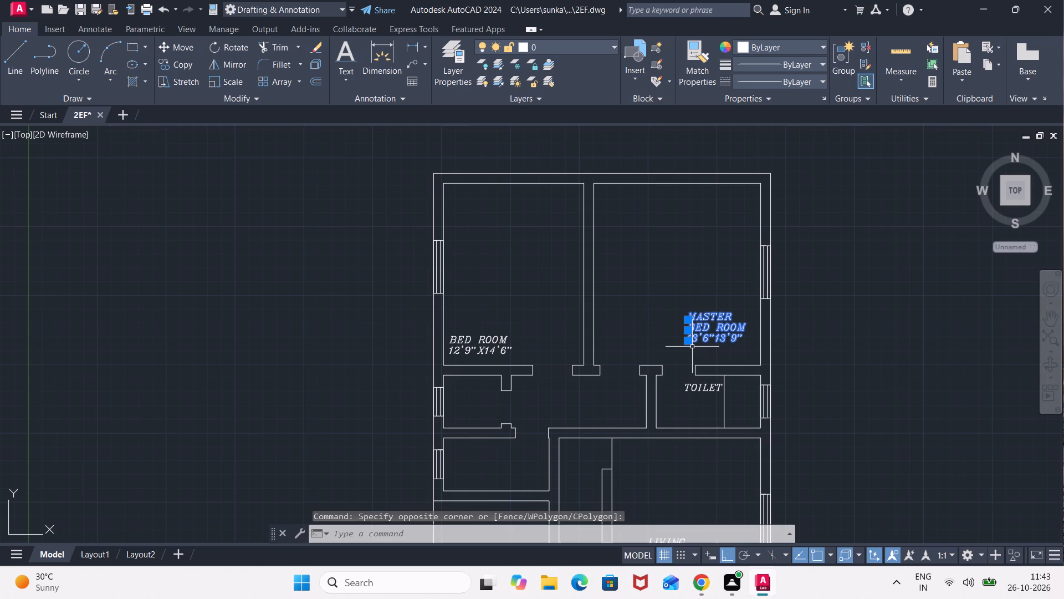
pyautogui.press('Return')
pyautogui.click(697, 332)
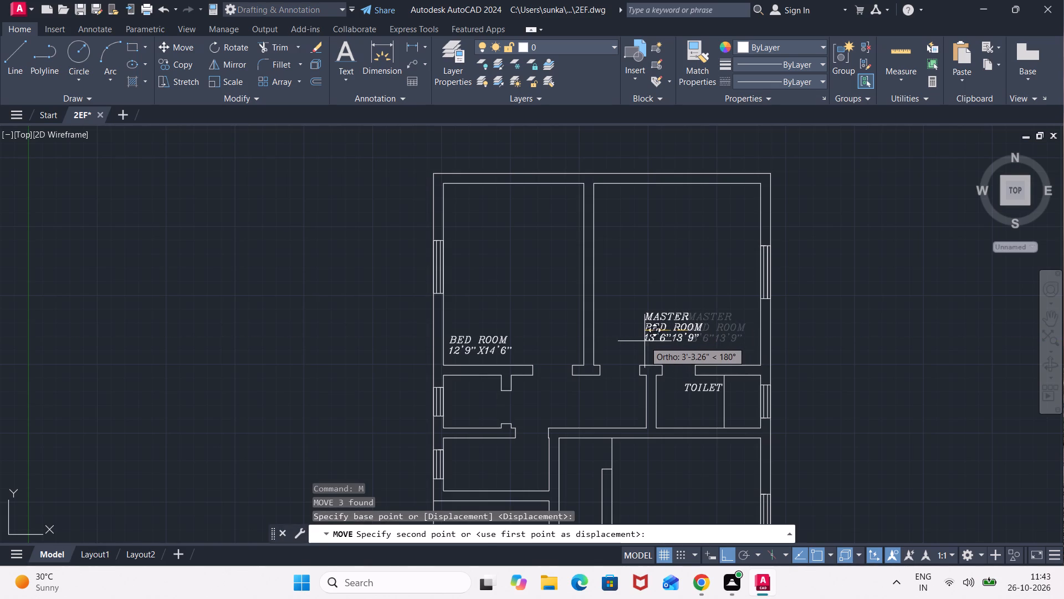
pyautogui.click(654, 341)
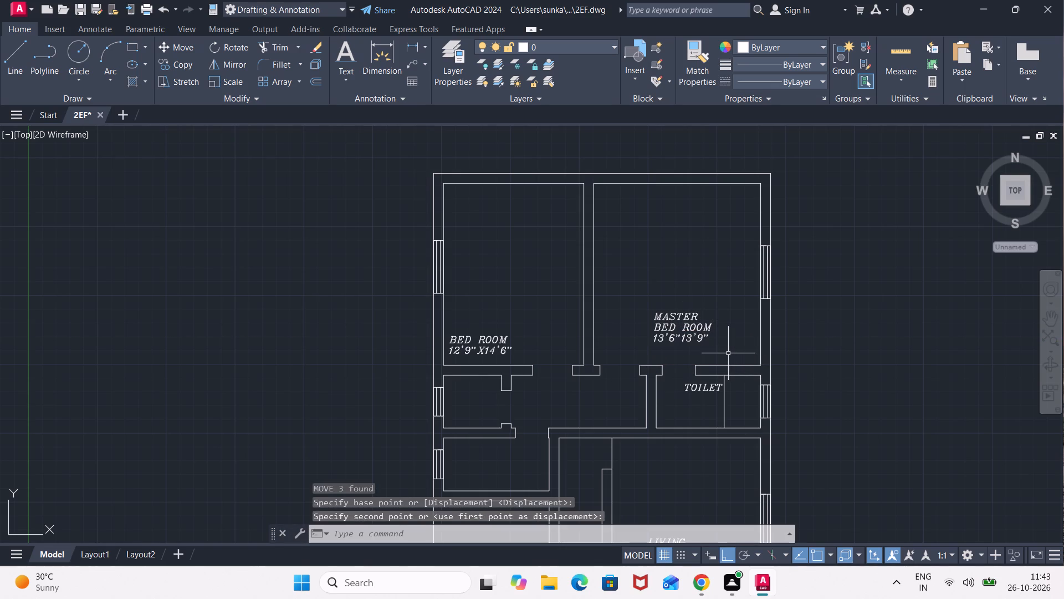
# Draw a vertical line near the master bedroom's east wall, from the south wall's inner face to the north wall's inner face.
pyautogui.press('l')
pyautogui.press('Return')
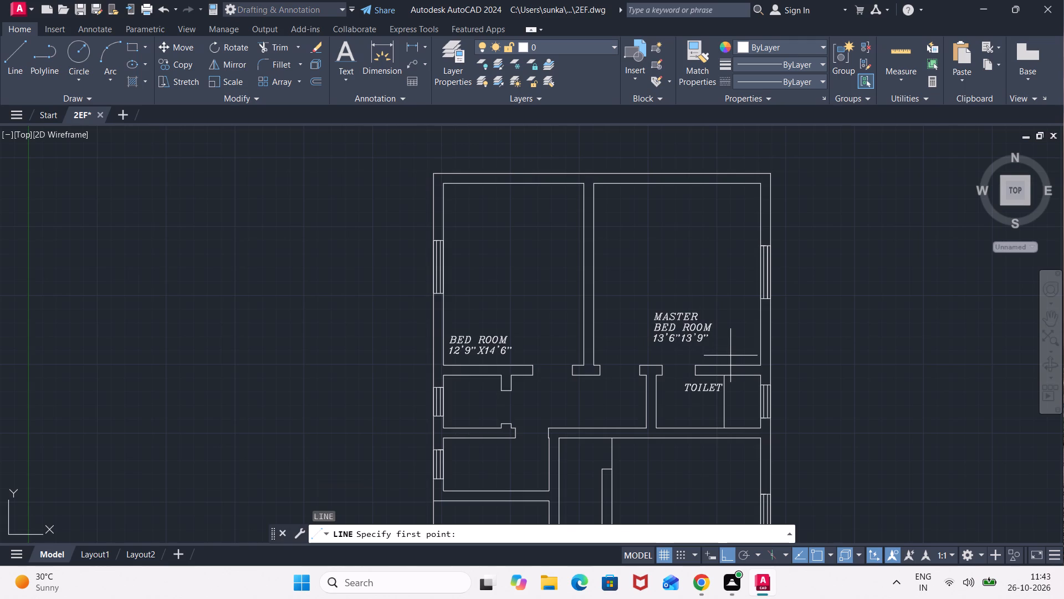
pyautogui.scroll(1, 730, 356)
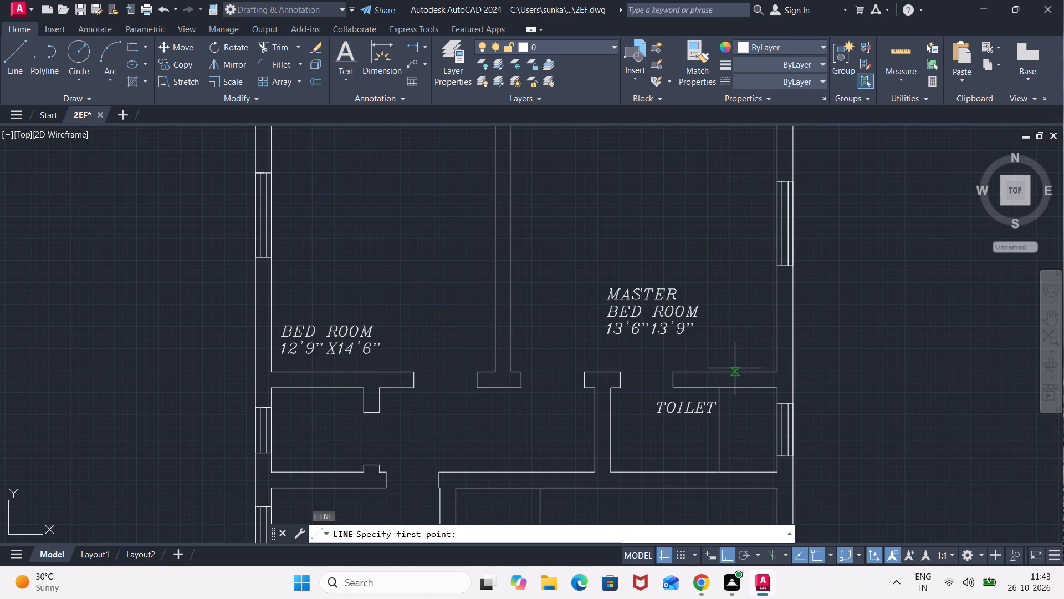
pyautogui.click(734, 368)
pyautogui.moveTo(732, 246); pyautogui.dragTo(723, 438, button='middle')
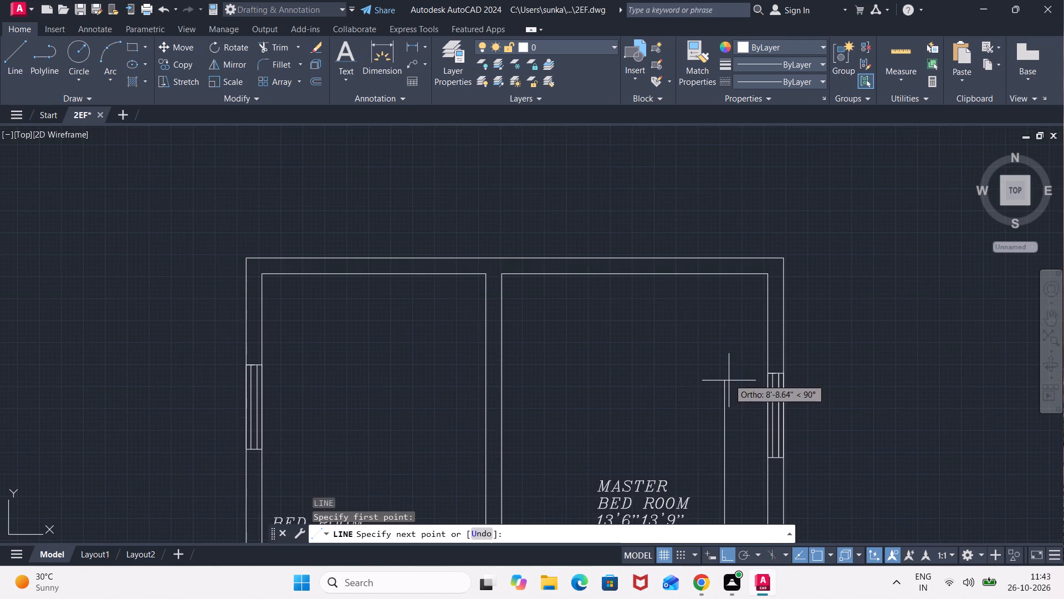
pyautogui.click(723, 276)
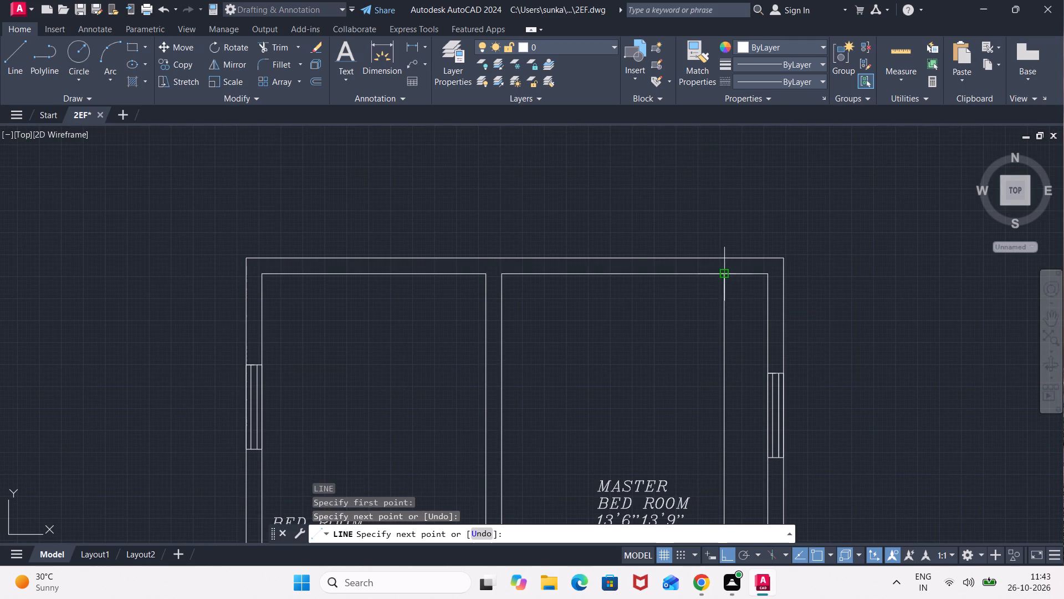
pyautogui.press('Escape')
# Move the two-line BED ROOM 12'9"X14'6" label diagonally northeast, toward the middle of its room, with Ortho off.
pyautogui.moveTo(563, 398); pyautogui.dragTo(773, 285, button='middle')
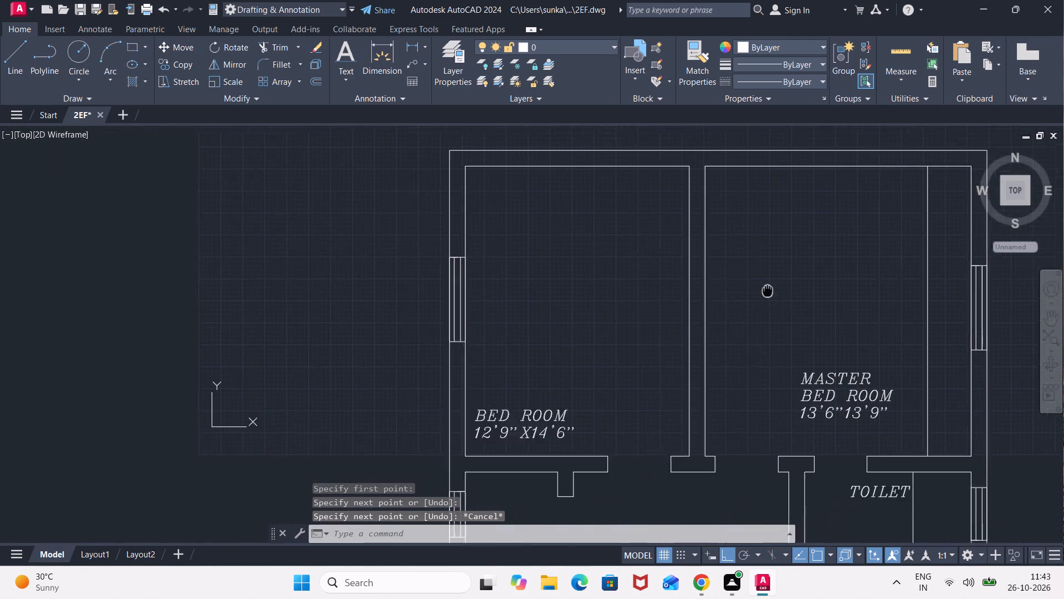
pyautogui.moveTo(773, 285); pyautogui.dragTo(795, 252, button='middle')
pyautogui.moveTo(596, 364); pyautogui.dragTo(586, 378)
pyautogui.click(550, 404)
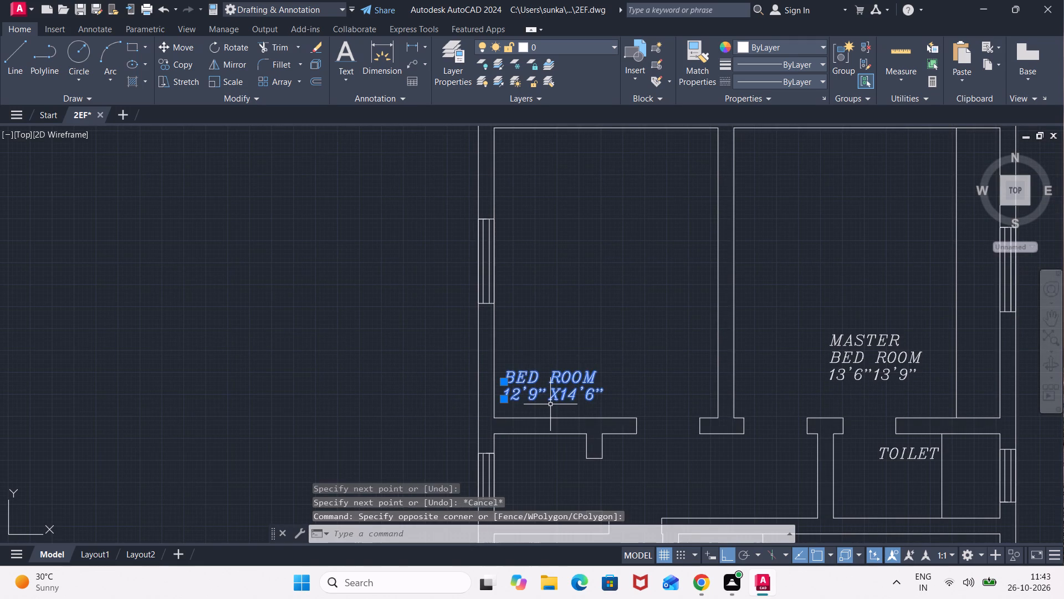
pyautogui.press('m')
pyautogui.press('Return')
pyautogui.click(575, 388)
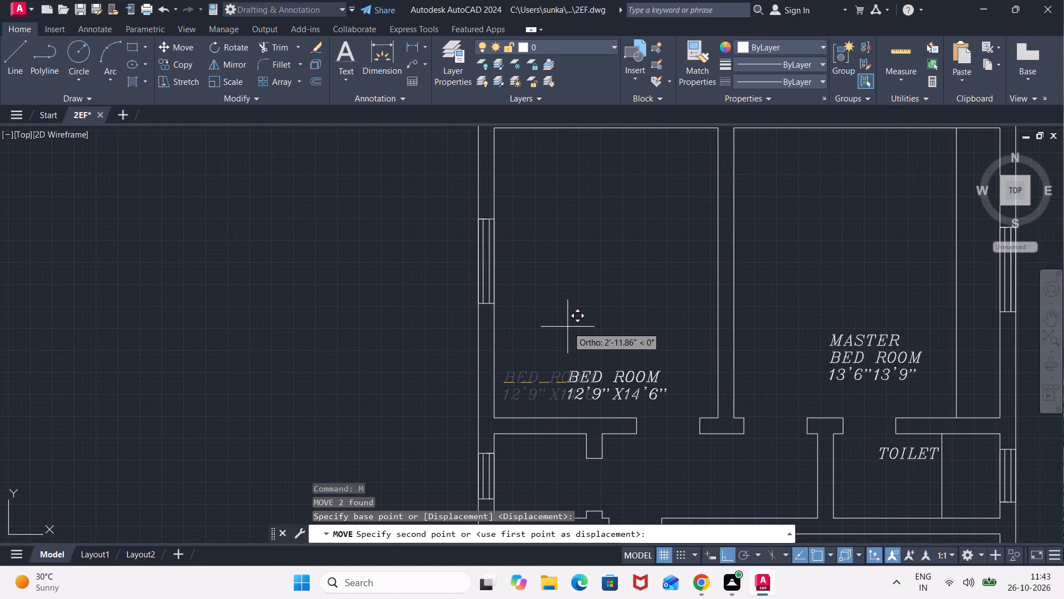
pyautogui.press('F8')
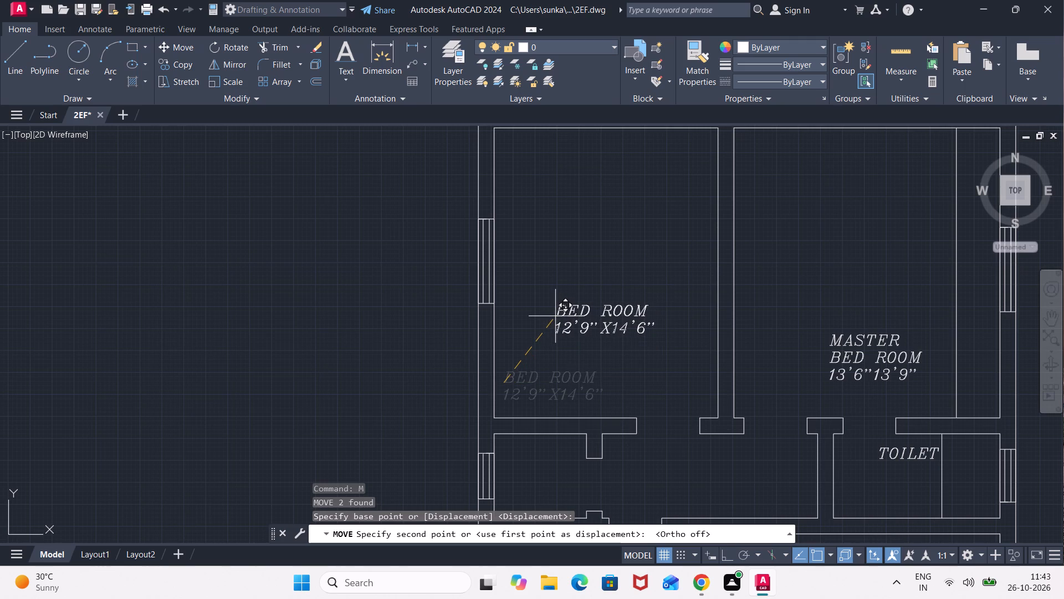
pyautogui.click(574, 313)
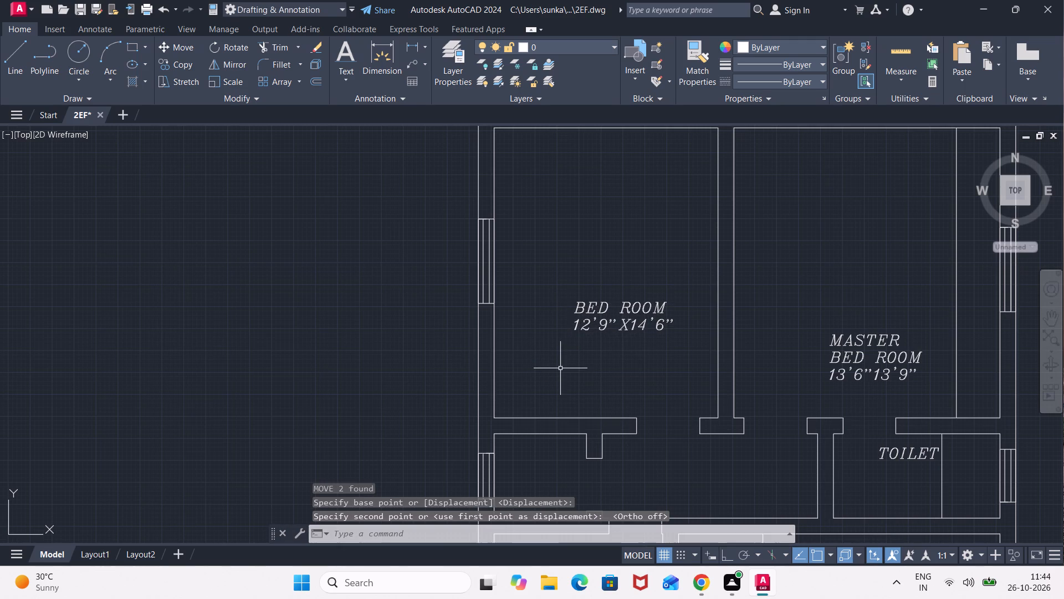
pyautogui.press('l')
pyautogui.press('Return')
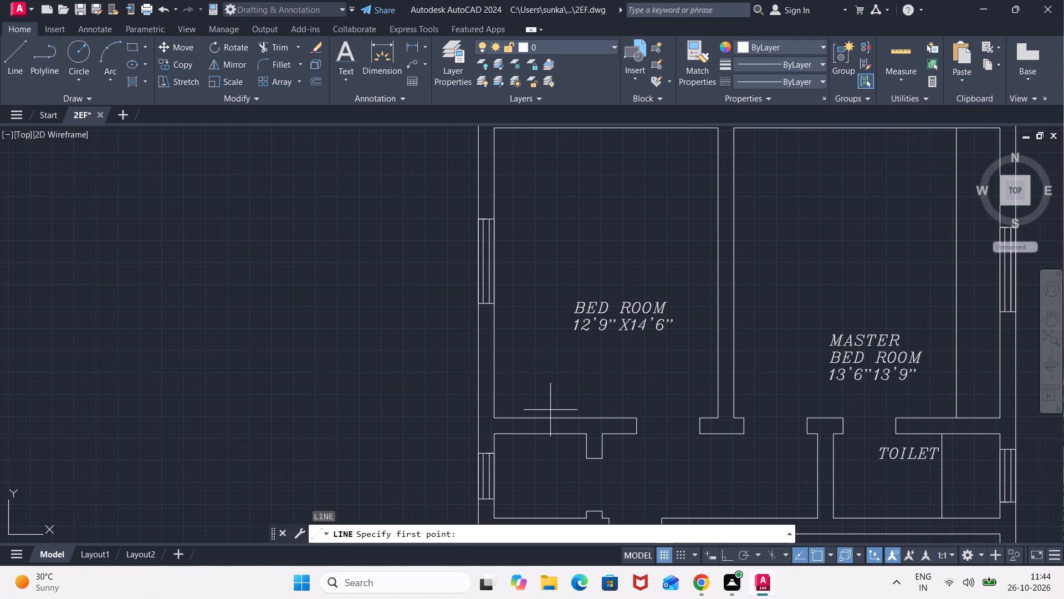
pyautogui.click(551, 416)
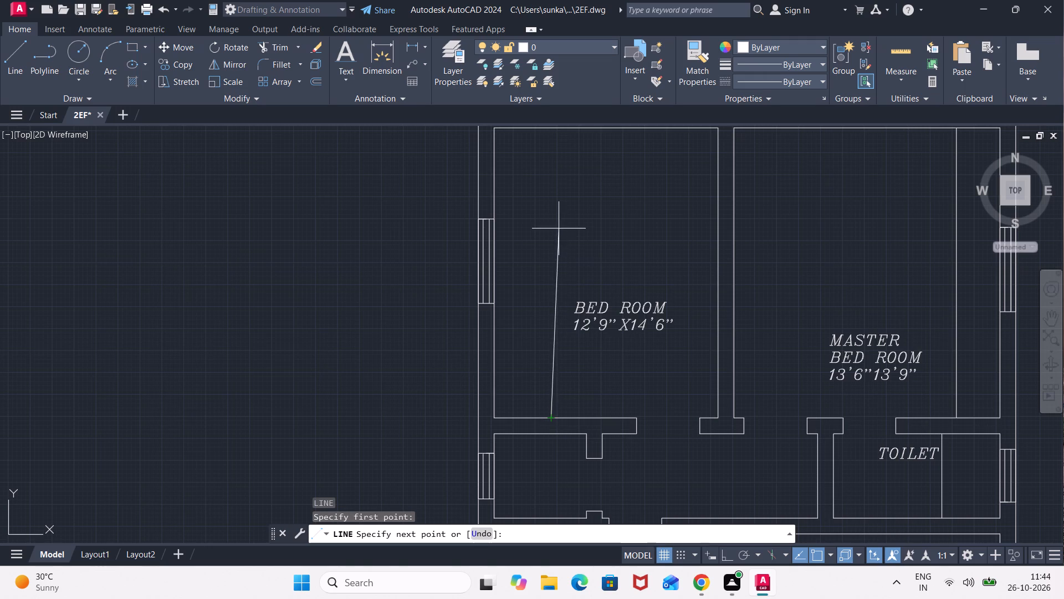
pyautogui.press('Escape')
# With Ortho on, draw a vertical line near the northwest bedroom's west wall, from the south wall's inner face to the north wall's.
pyautogui.press('l')
pyautogui.press('Return')
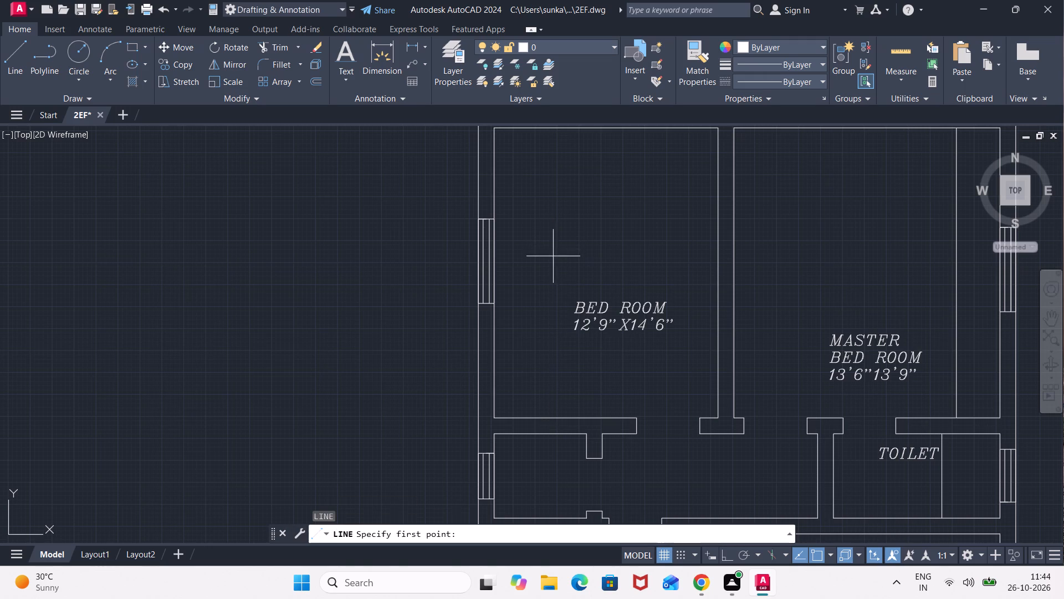
pyautogui.click(540, 415)
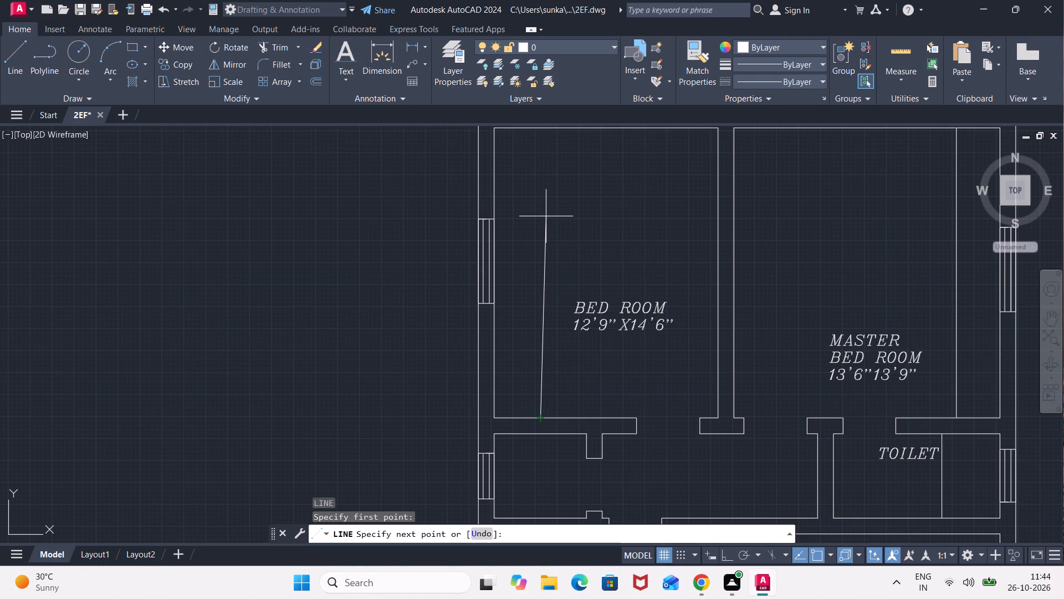
pyautogui.press('F8')
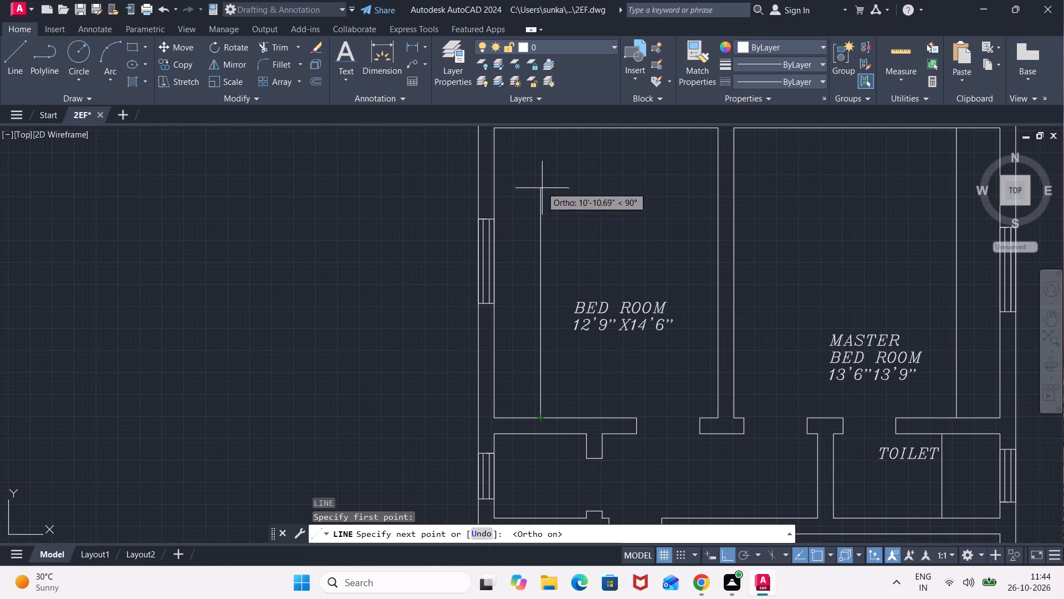
pyautogui.moveTo(528, 161); pyautogui.dragTo(536, 228, button='middle')
pyautogui.click(551, 193)
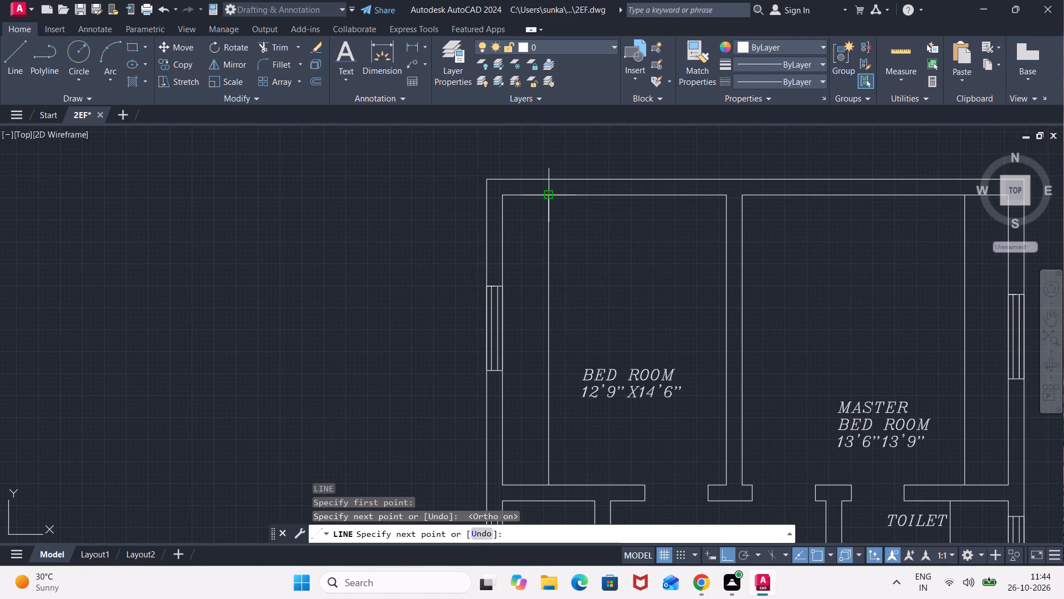
pyautogui.press('Escape')
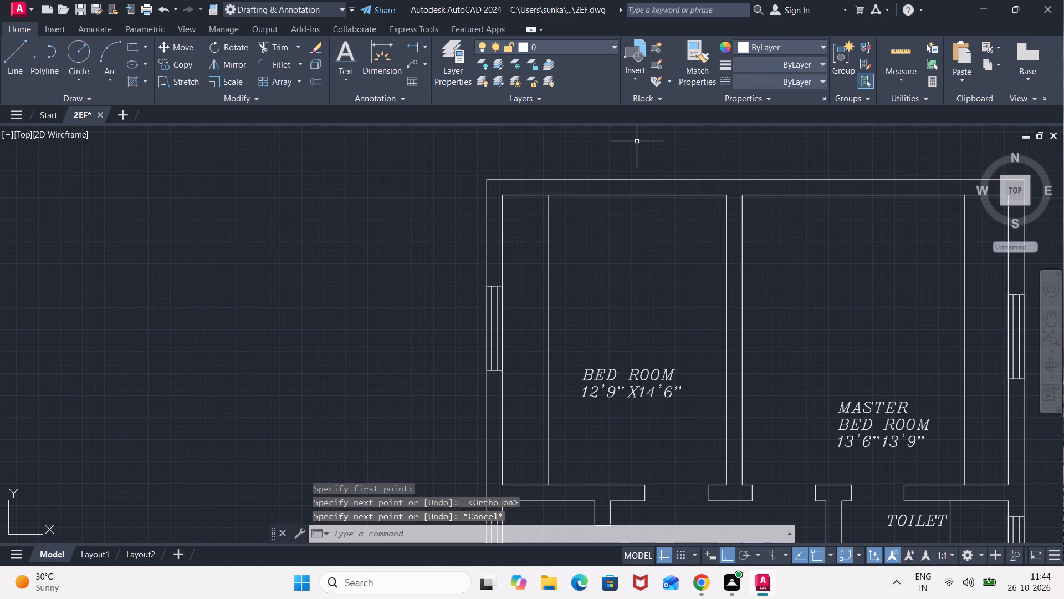
# Start a Hatch and browse the pattern gallery to choose the LINE pattern.
pyautogui.scroll(-1, 863, 111)
pyautogui.scroll(-2, 708, 143)
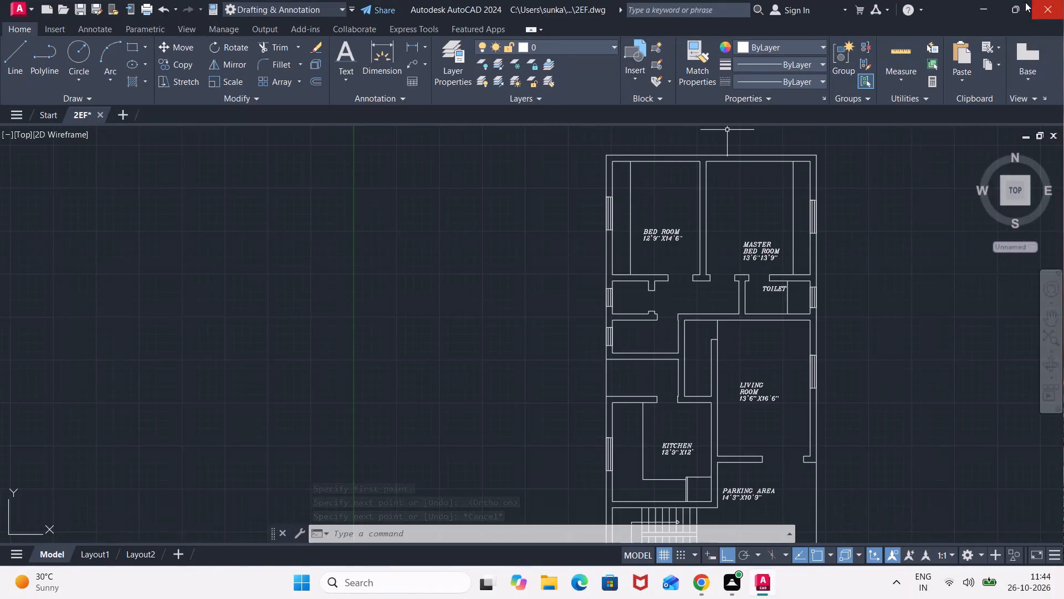
pyautogui.click(127, 84)
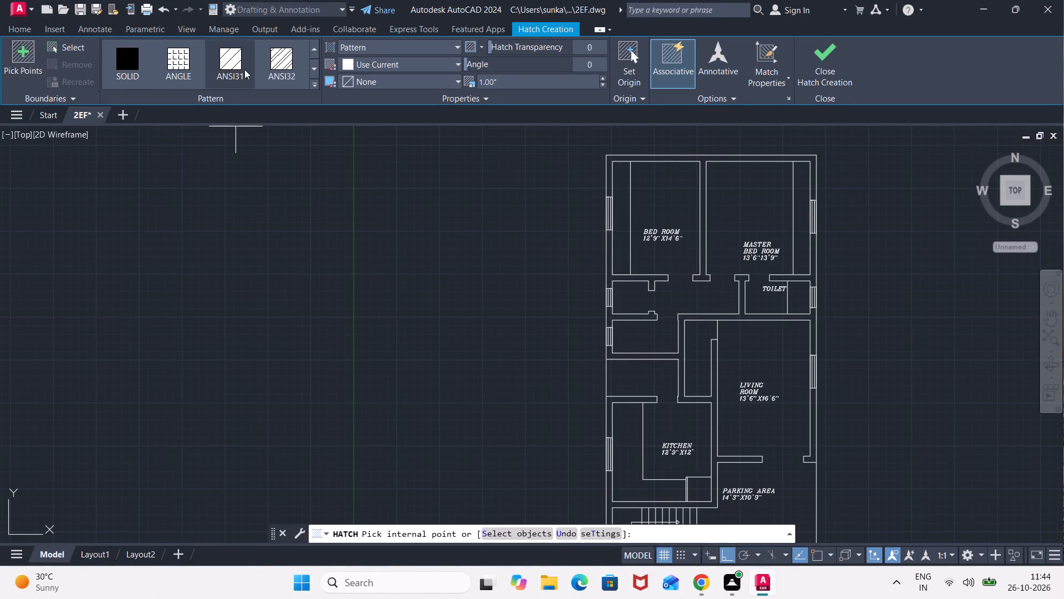
pyautogui.click(311, 73)
pyautogui.click(311, 73)
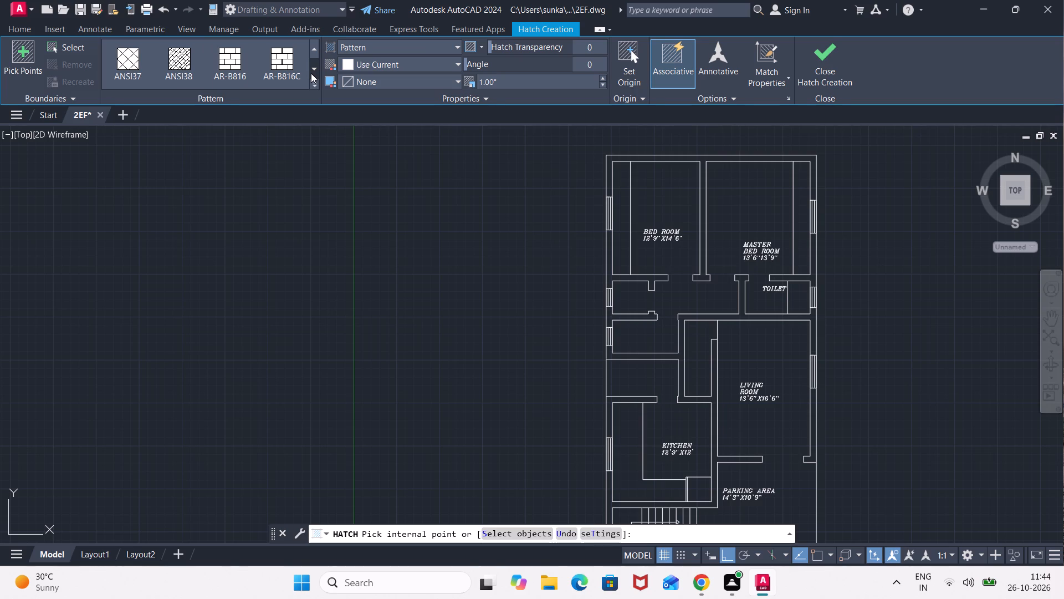
pyautogui.click(314, 72)
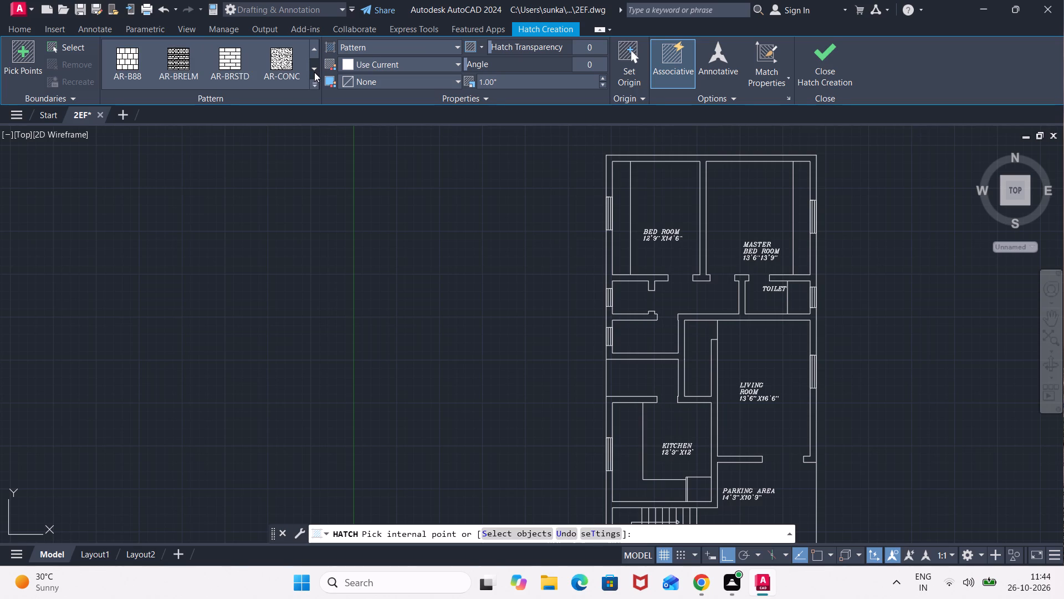
pyautogui.click(314, 72)
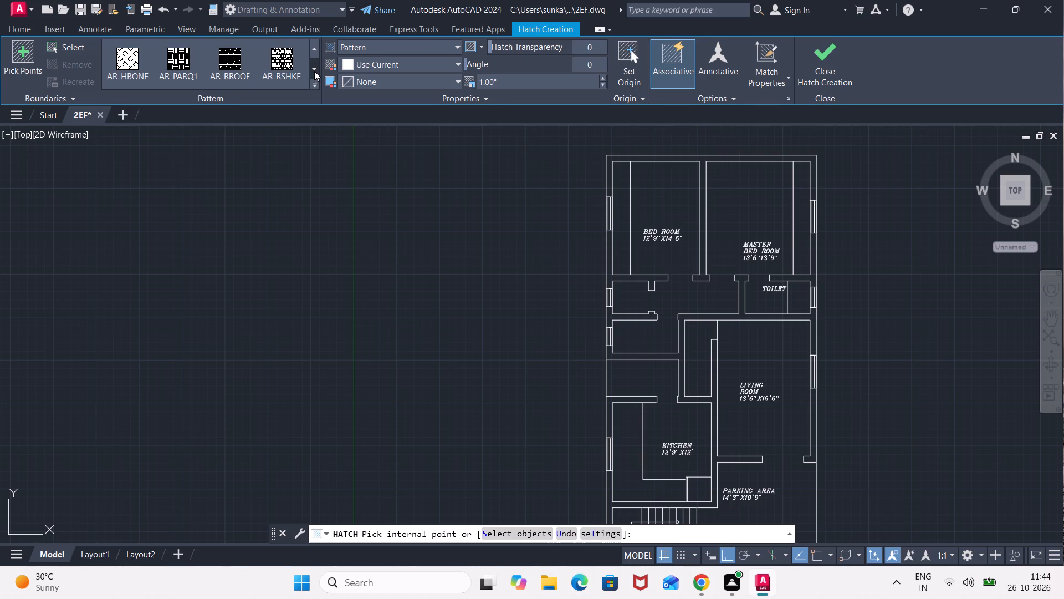
pyautogui.click(314, 71)
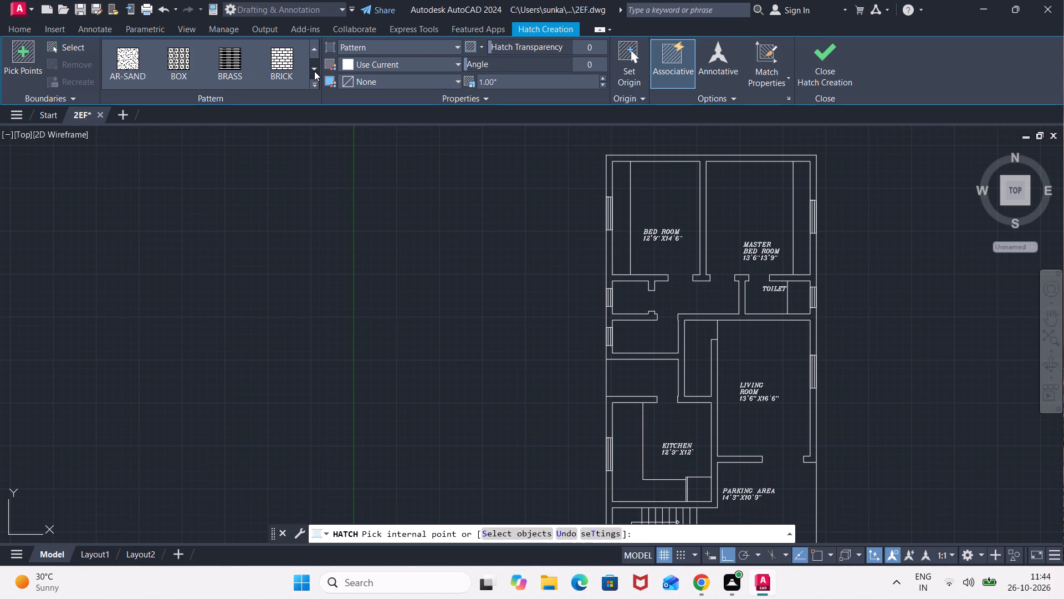
pyautogui.click(314, 71)
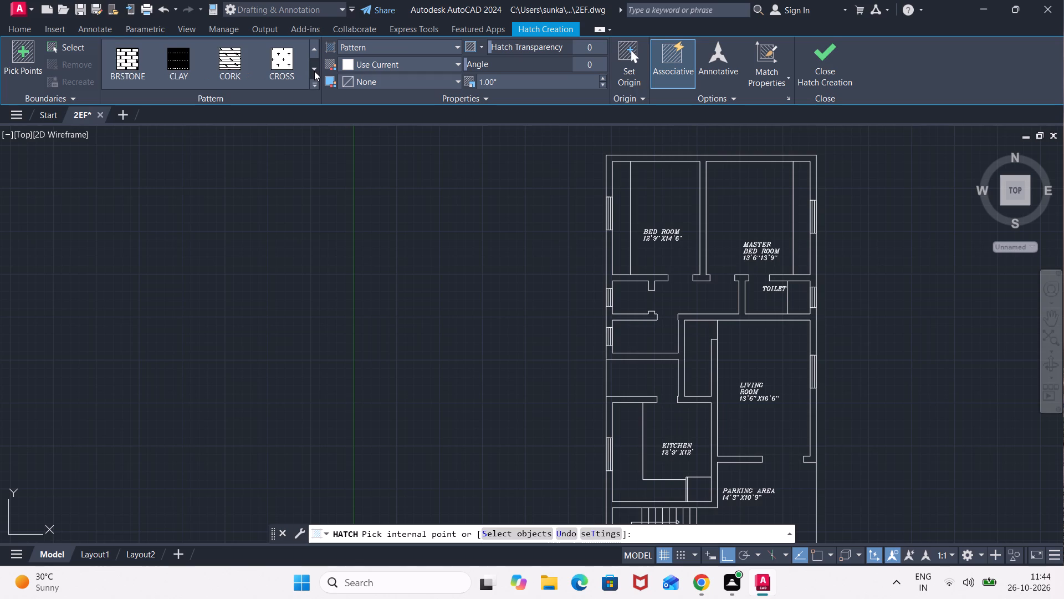
pyautogui.click(314, 71)
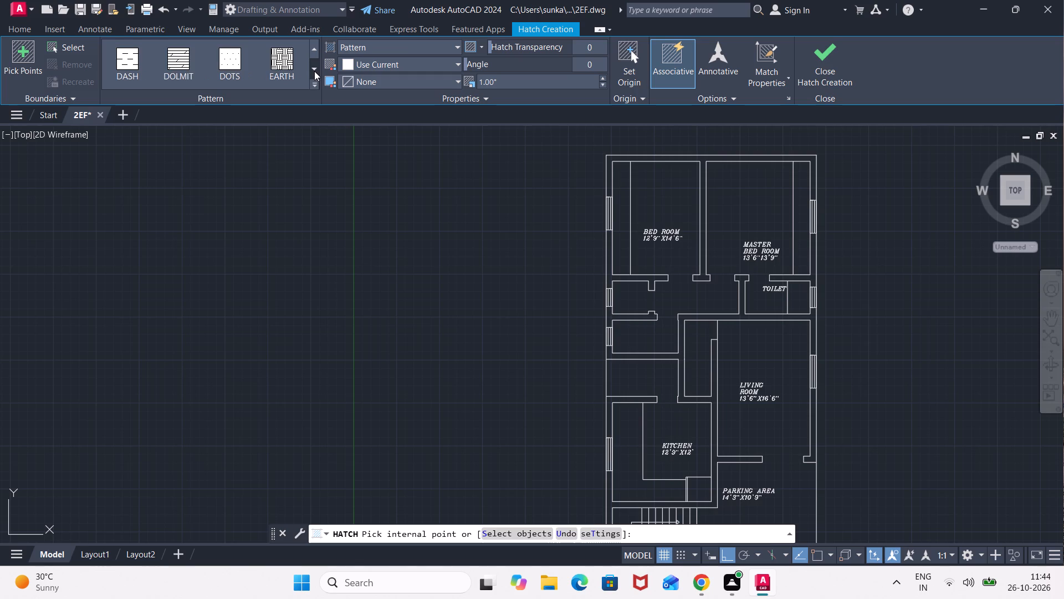
pyautogui.click(314, 71)
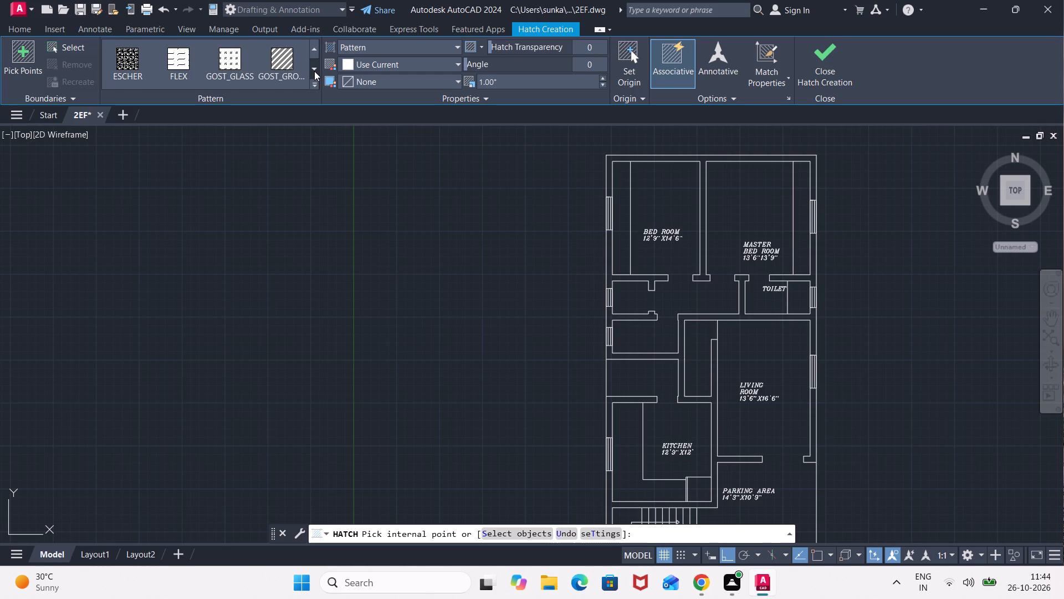
pyautogui.click(314, 71)
pyautogui.click(314, 71)
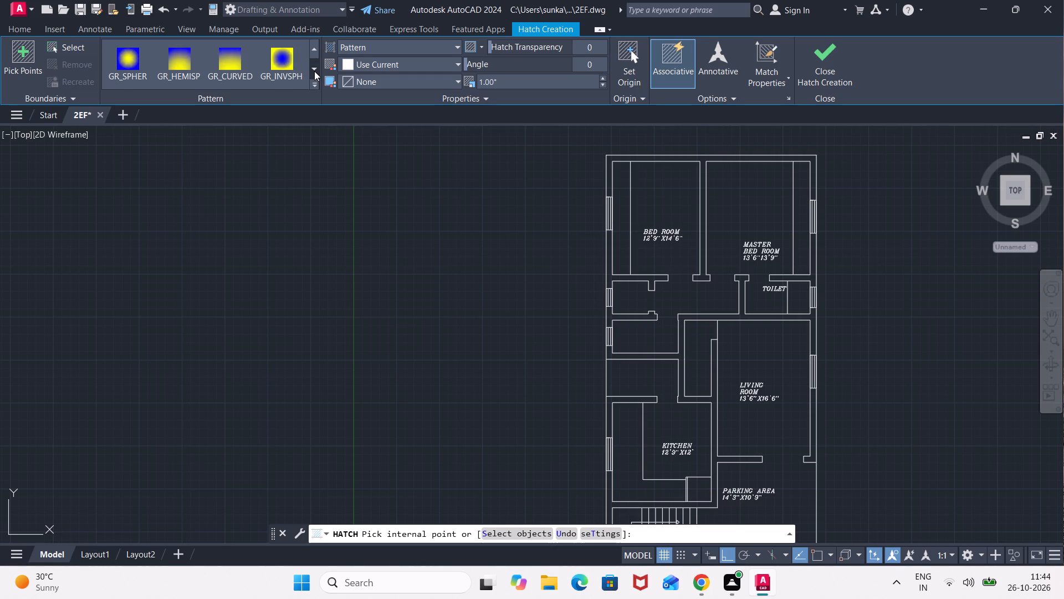
pyautogui.click(314, 71)
pyautogui.click(314, 71)
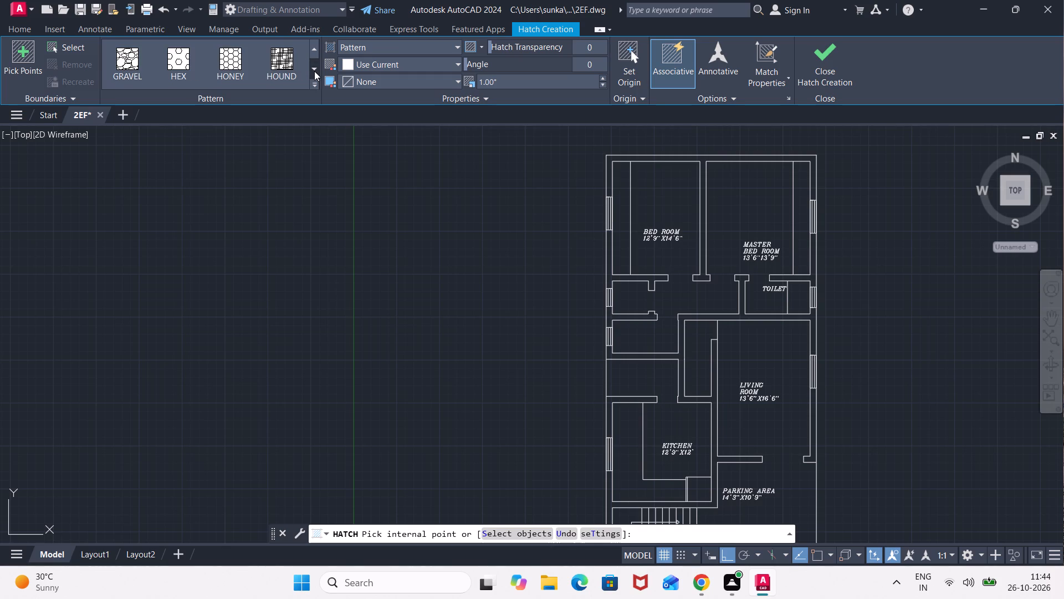
pyautogui.click(314, 71)
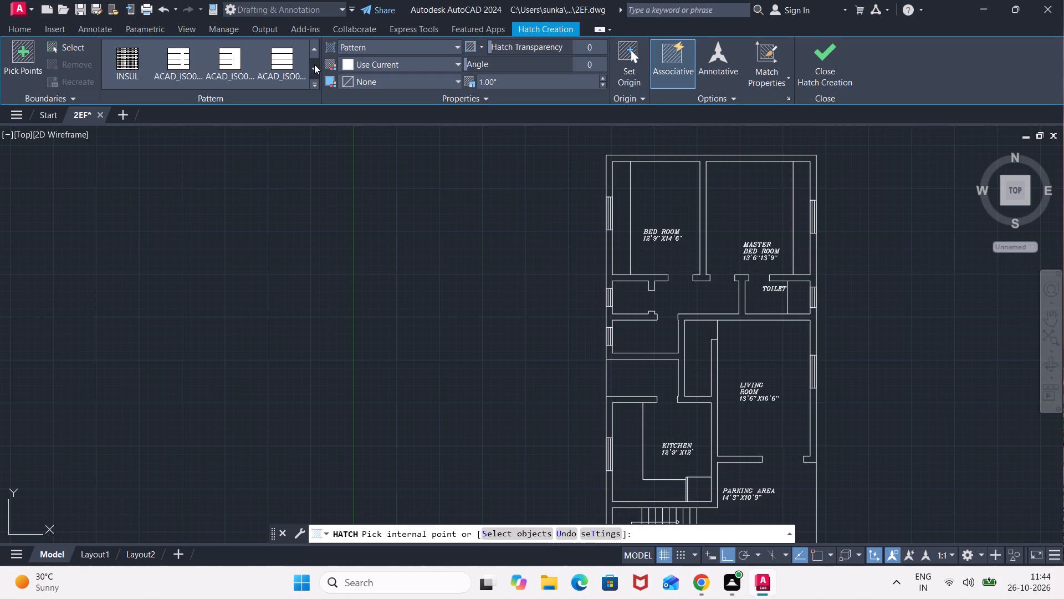
pyautogui.click(312, 53)
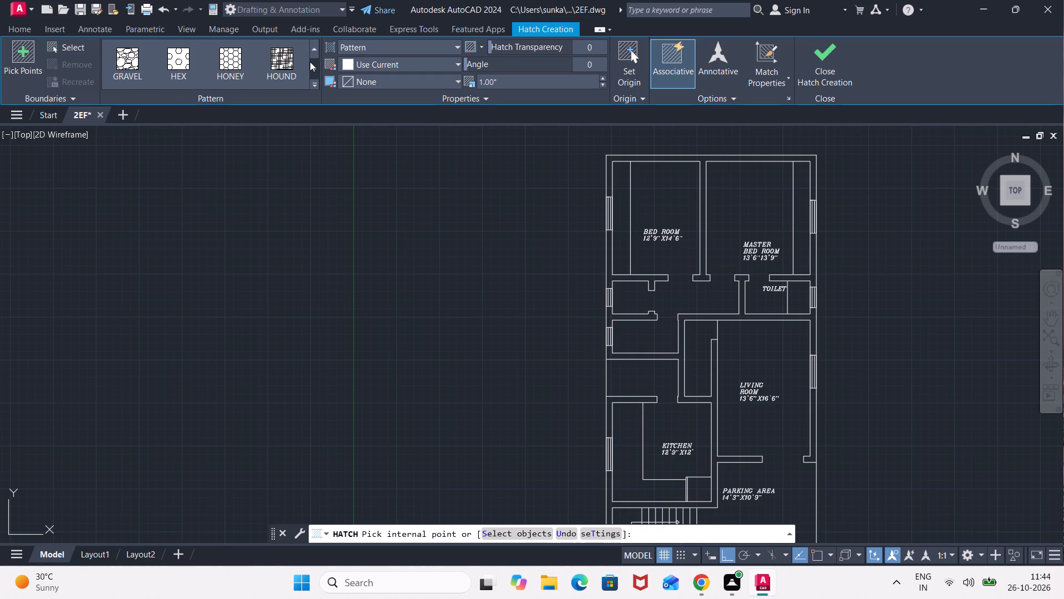
pyautogui.click(312, 70)
pyautogui.click(313, 70)
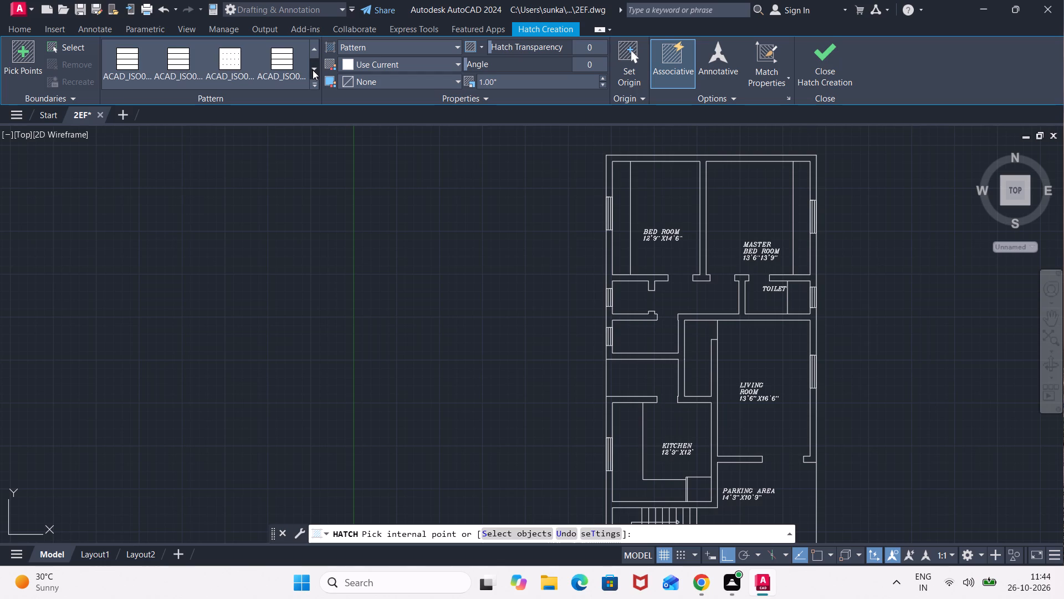
pyautogui.click(313, 70)
pyautogui.click(313, 70)
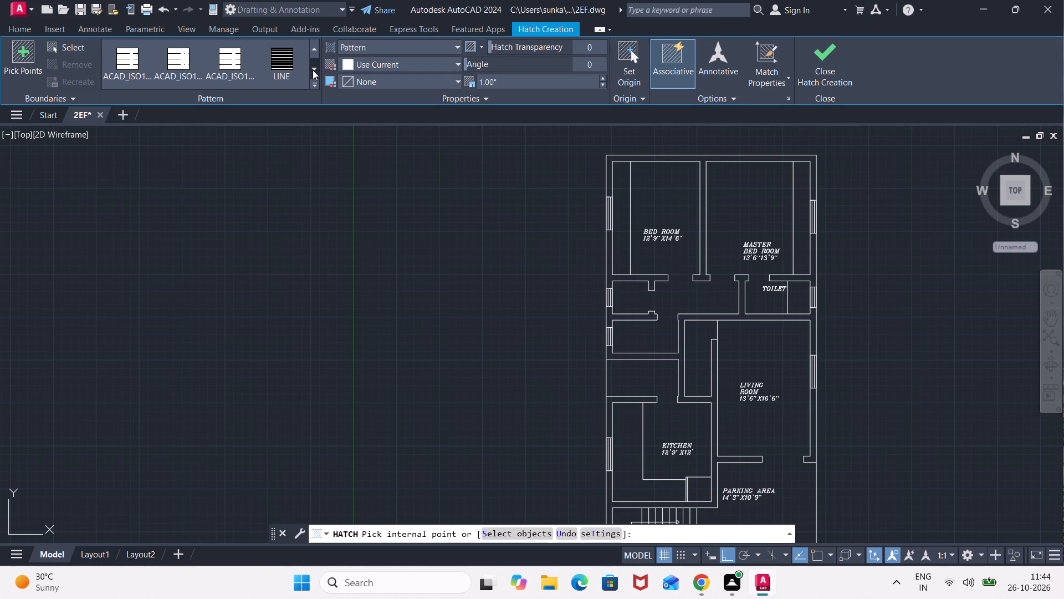
pyautogui.click(313, 70)
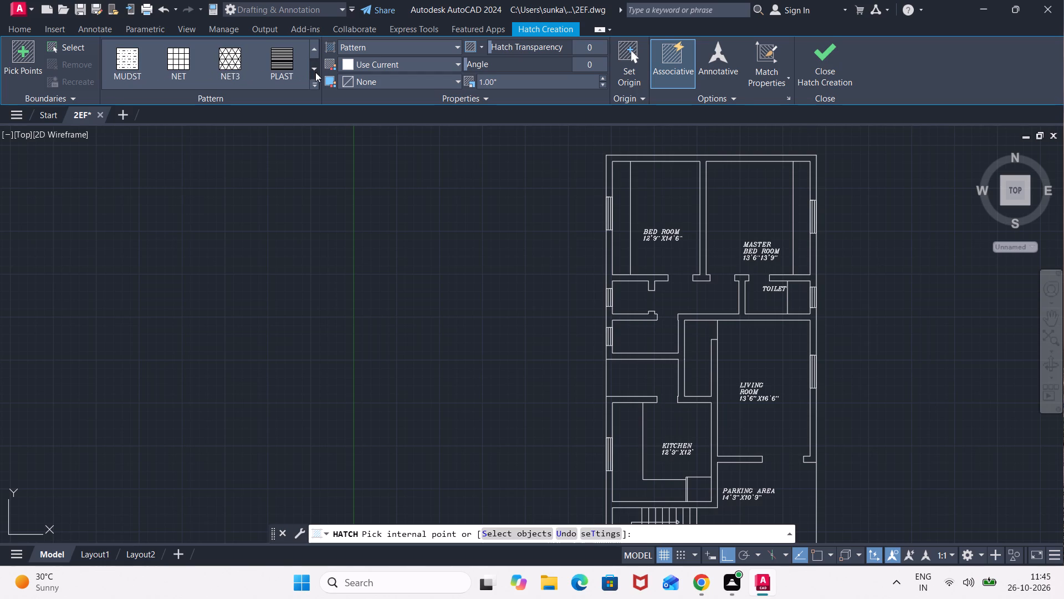
pyautogui.click(315, 72)
pyautogui.click(316, 72)
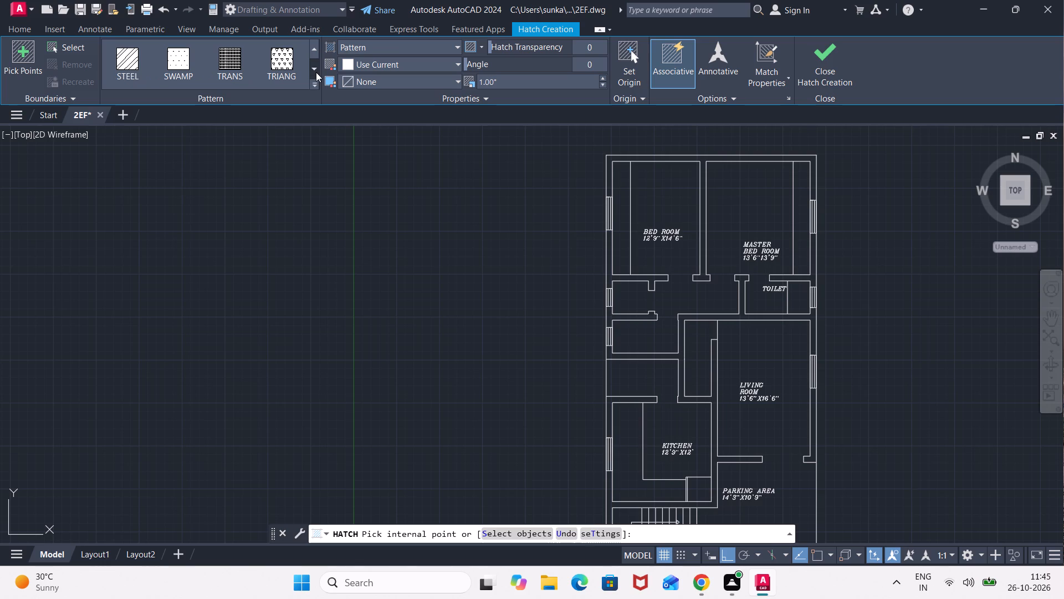
pyautogui.click(316, 72)
pyautogui.click(318, 50)
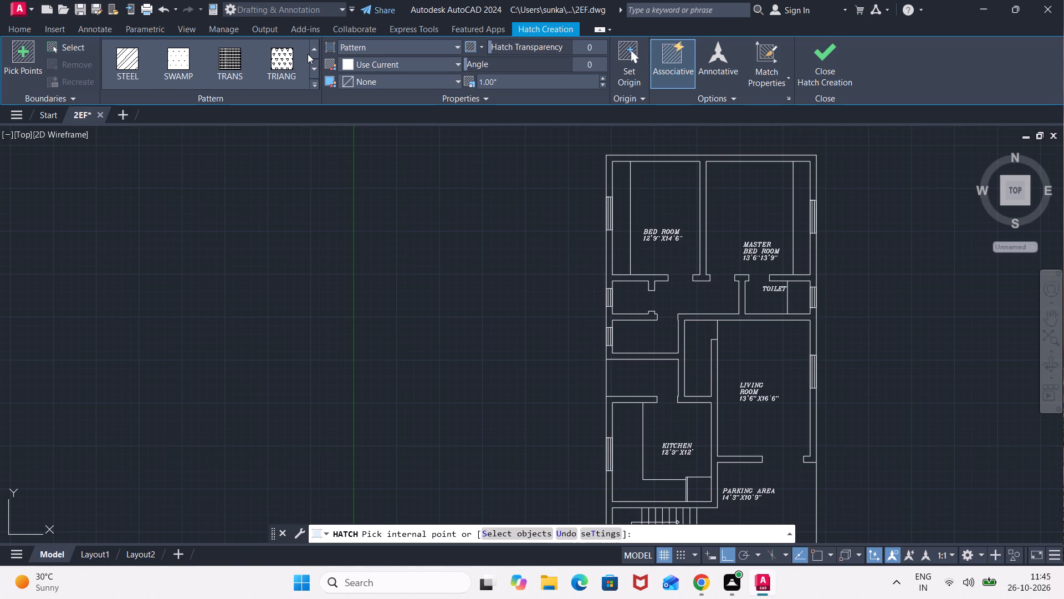
pyautogui.click(311, 53)
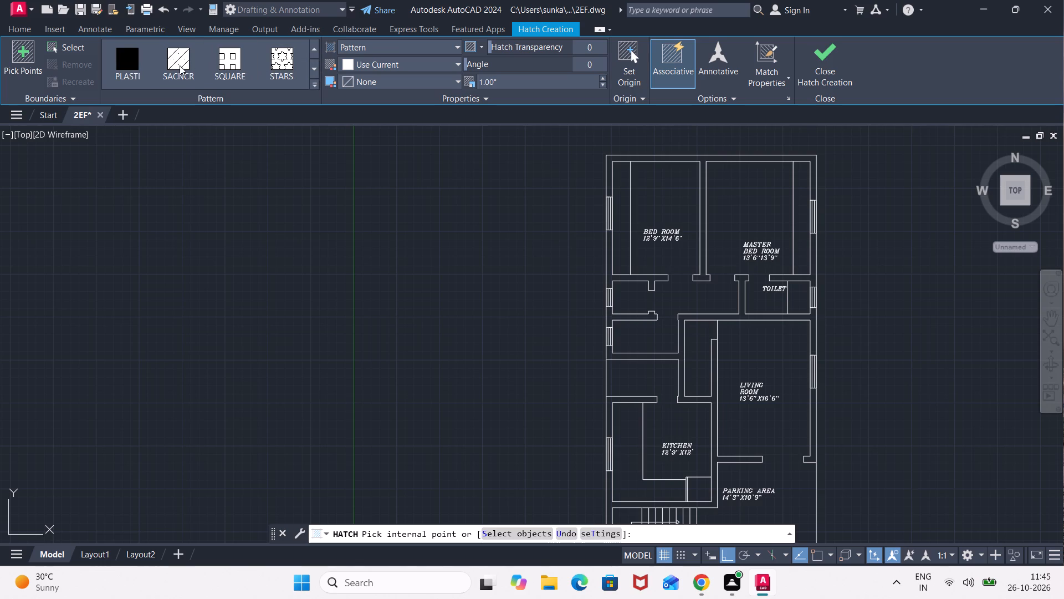
pyautogui.click(314, 52)
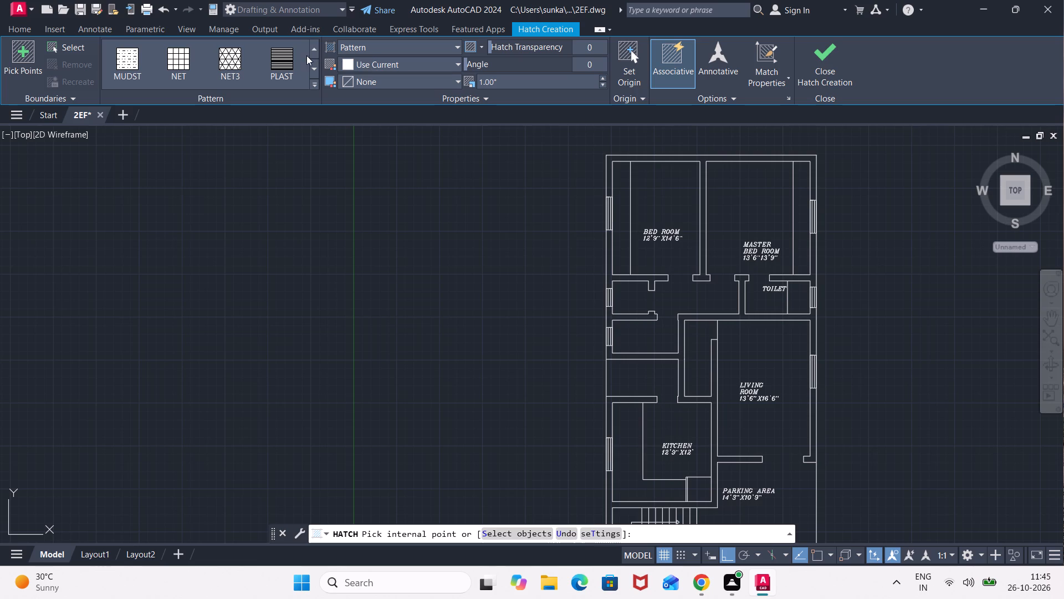
pyautogui.click(313, 51)
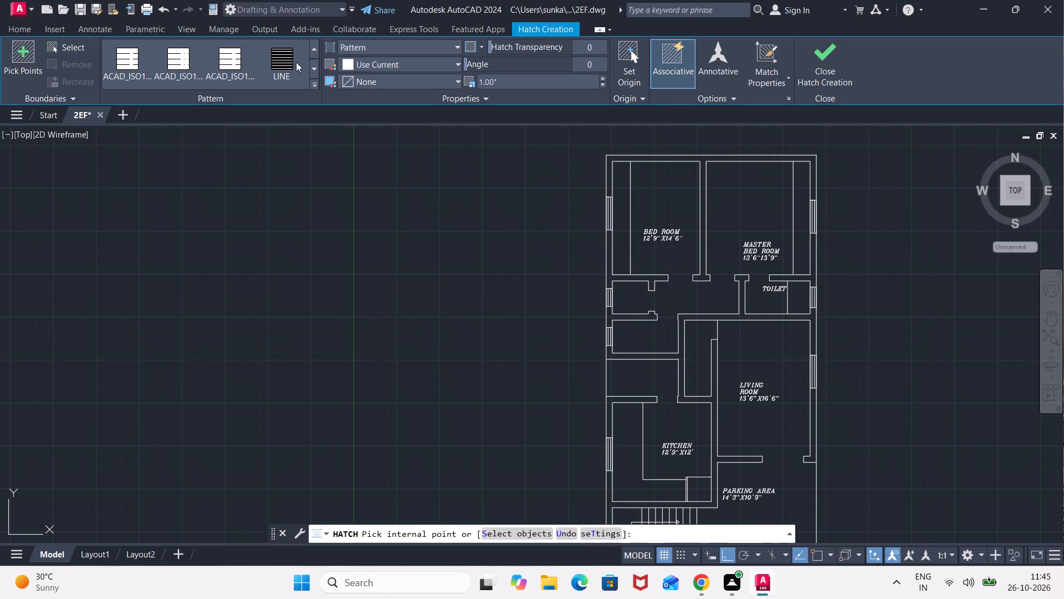
pyautogui.click(284, 66)
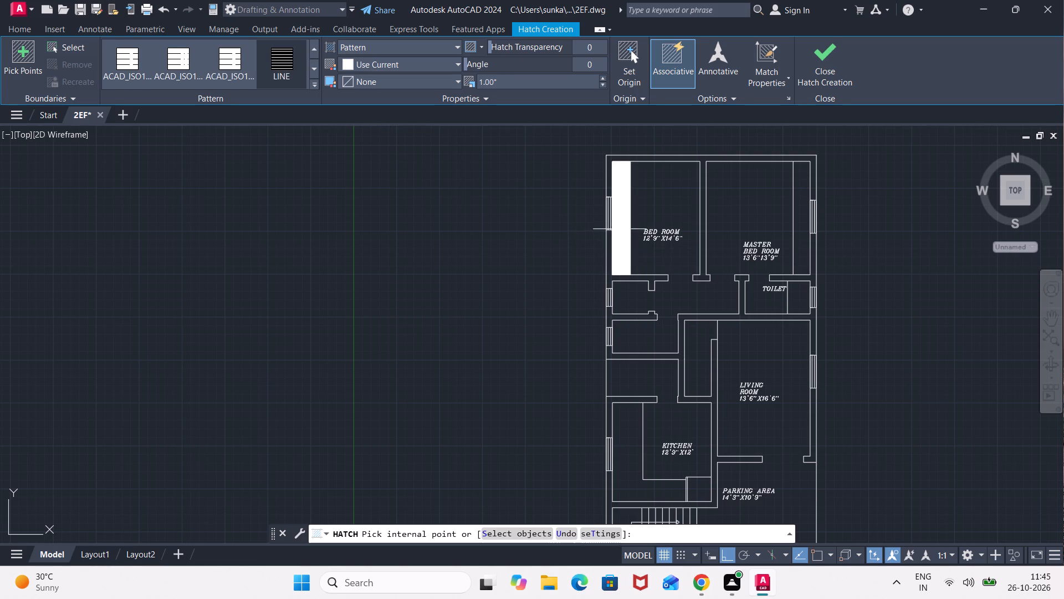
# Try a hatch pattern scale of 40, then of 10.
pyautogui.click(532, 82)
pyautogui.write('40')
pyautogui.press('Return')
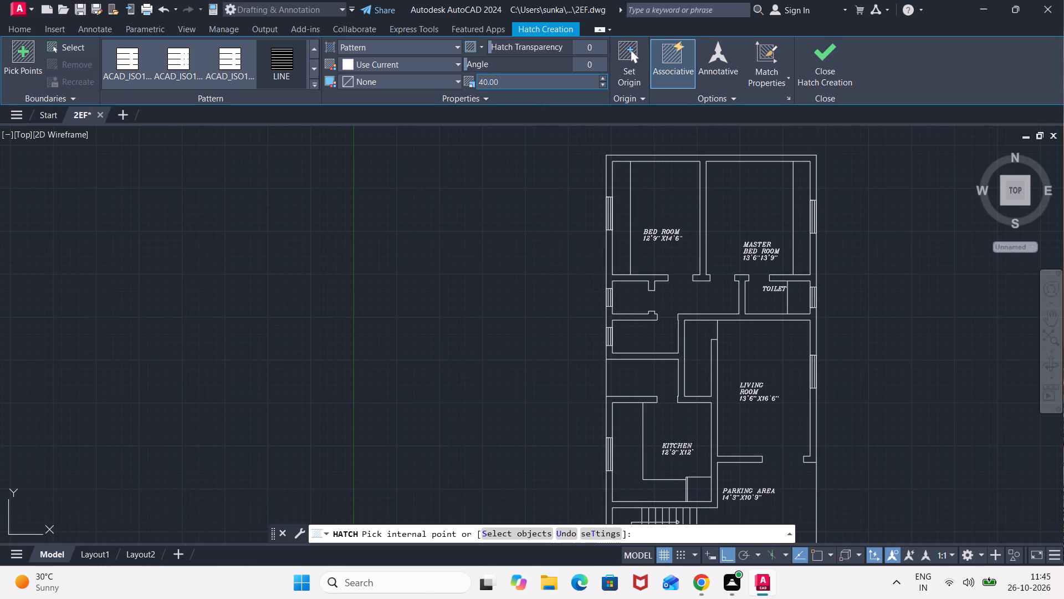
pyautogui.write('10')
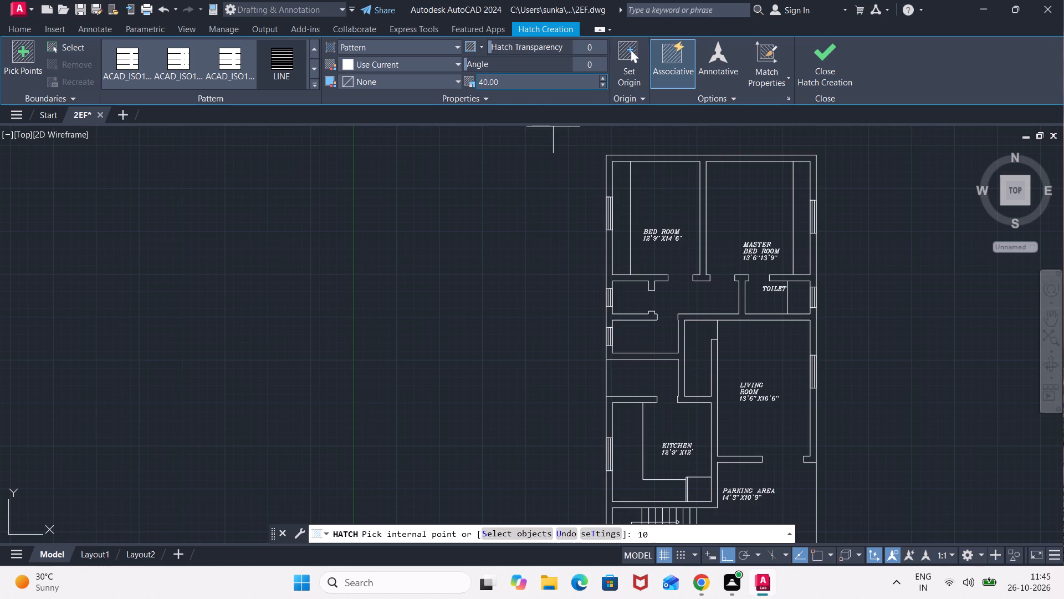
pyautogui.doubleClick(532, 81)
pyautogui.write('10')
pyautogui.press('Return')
# Set the LINE hatch scale to 20 and try to fill the narrow strip along the northwest bedroom's west wall.
pyautogui.scroll(2, 616, 215)
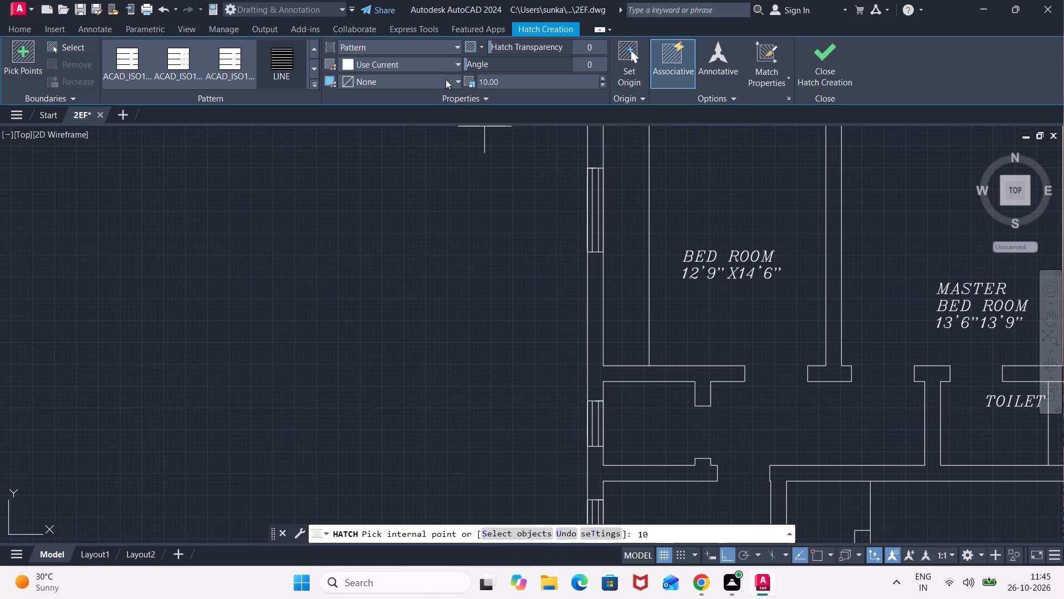
pyautogui.click(514, 82)
pyautogui.press('2')
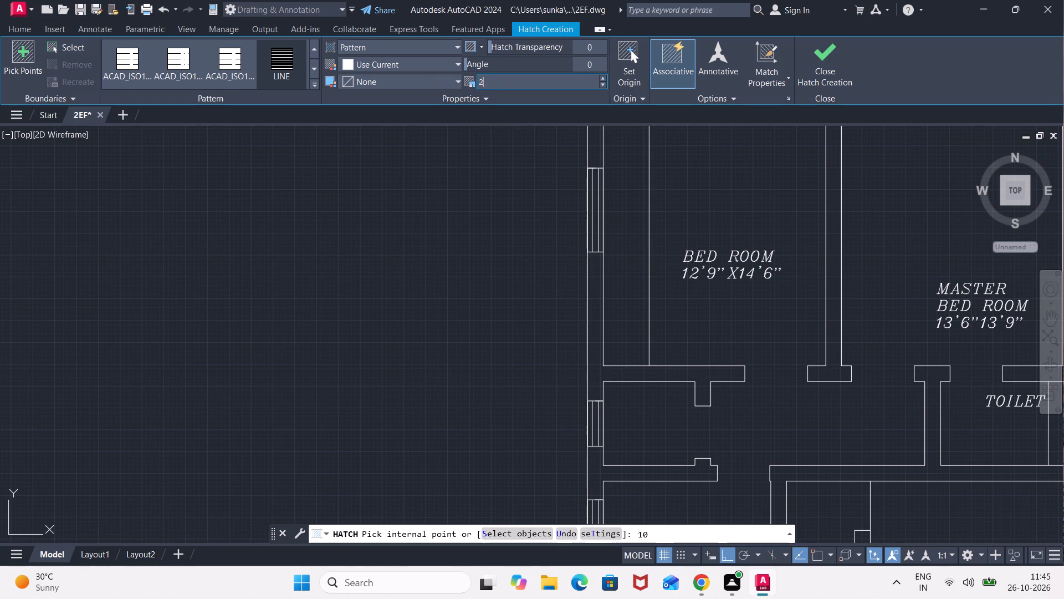
pyautogui.press('0')
pyautogui.press('Return')
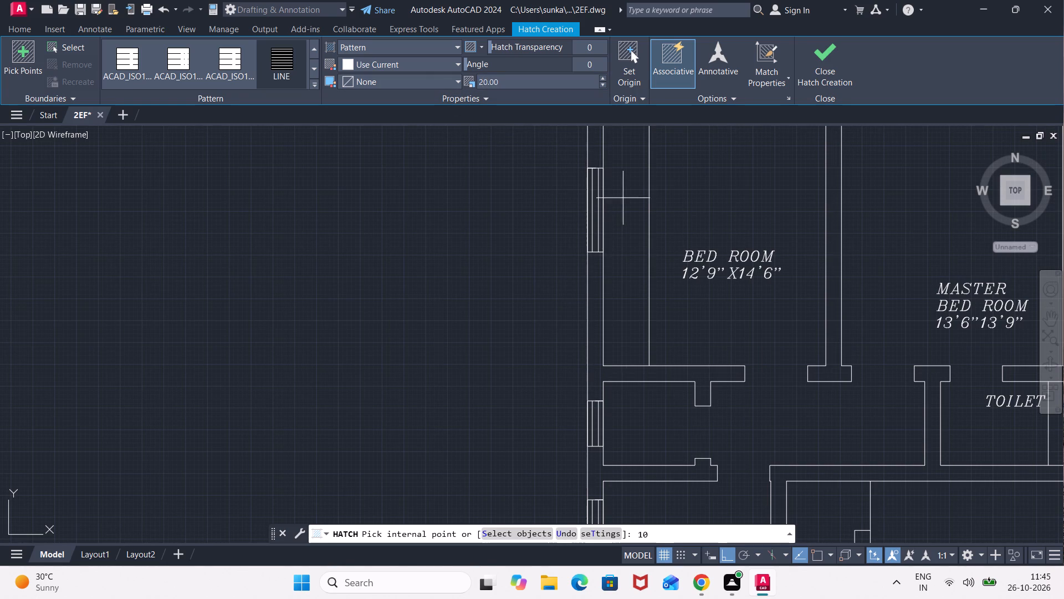
pyautogui.click(626, 204)
pyautogui.click(630, 172)
pyautogui.scroll(-2, 700, 190)
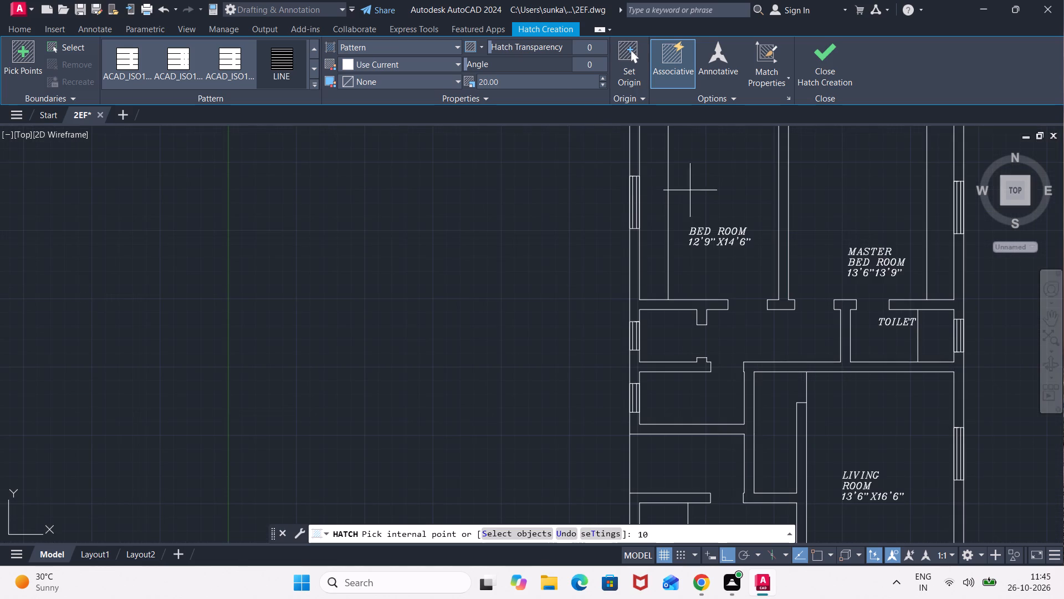
pyautogui.click(278, 62)
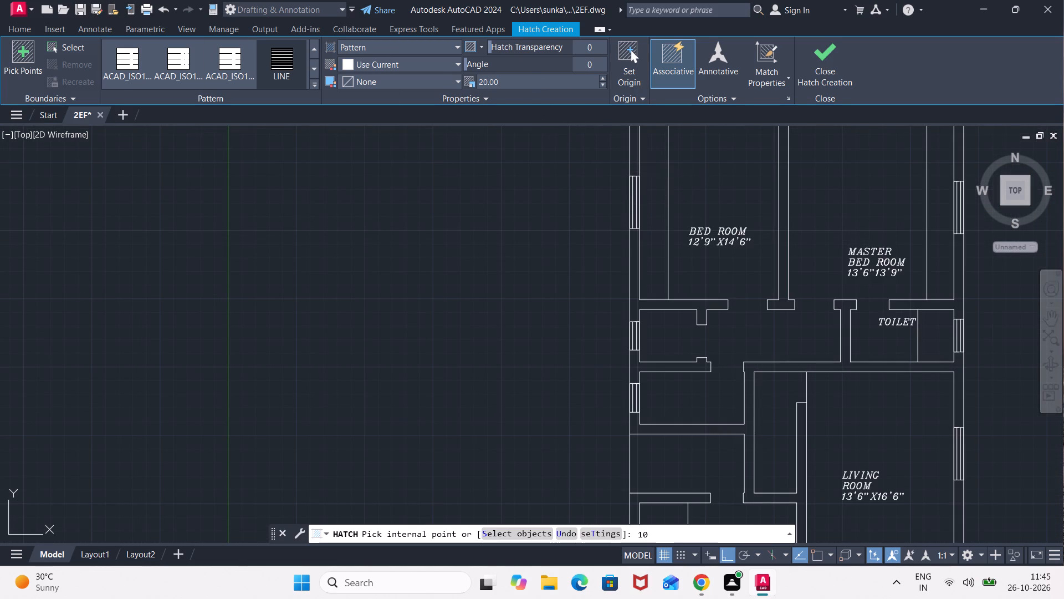
pyautogui.click(655, 173)
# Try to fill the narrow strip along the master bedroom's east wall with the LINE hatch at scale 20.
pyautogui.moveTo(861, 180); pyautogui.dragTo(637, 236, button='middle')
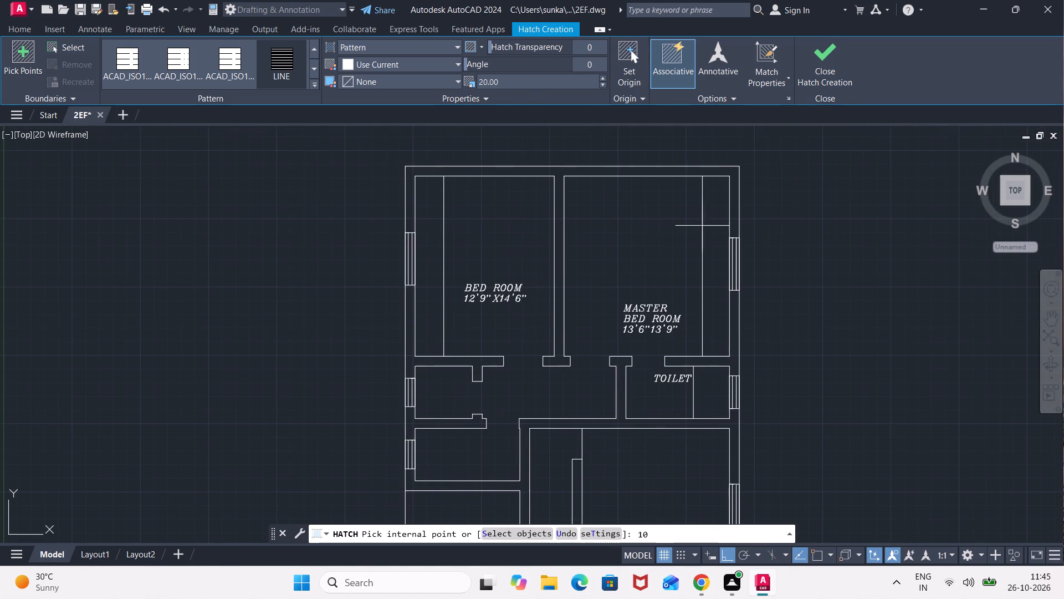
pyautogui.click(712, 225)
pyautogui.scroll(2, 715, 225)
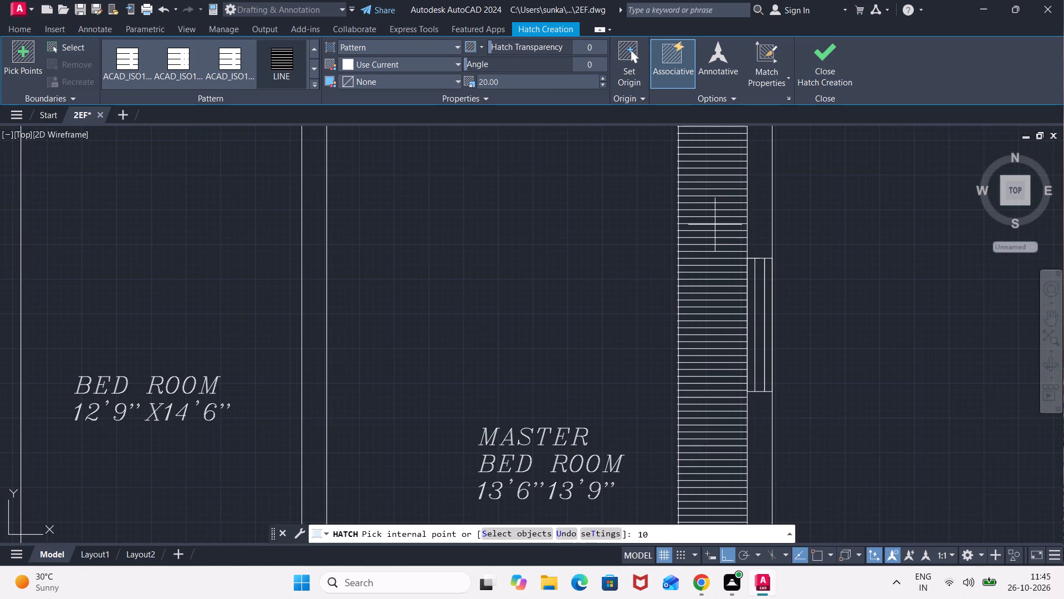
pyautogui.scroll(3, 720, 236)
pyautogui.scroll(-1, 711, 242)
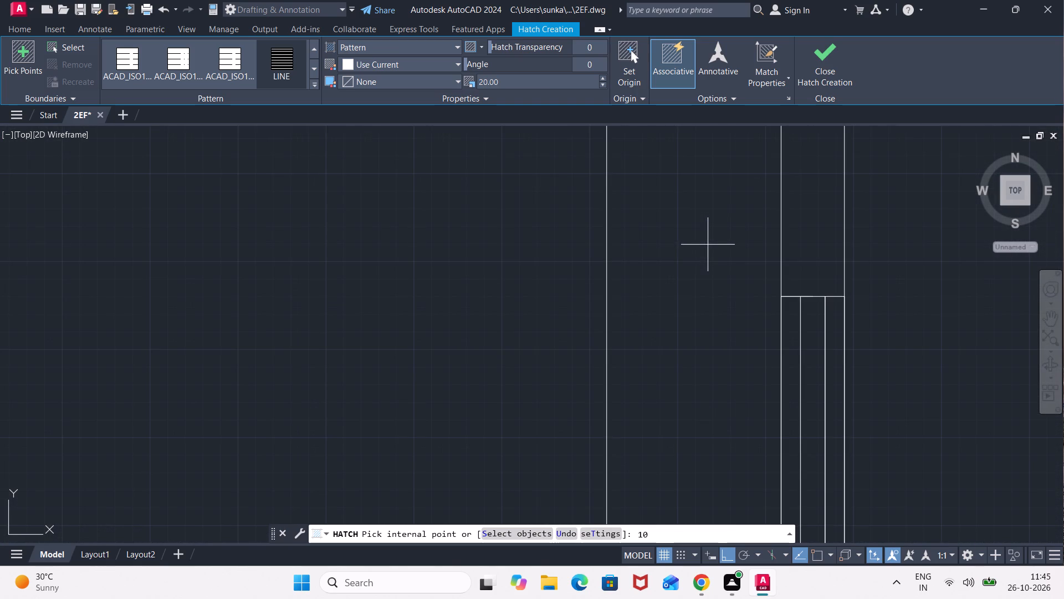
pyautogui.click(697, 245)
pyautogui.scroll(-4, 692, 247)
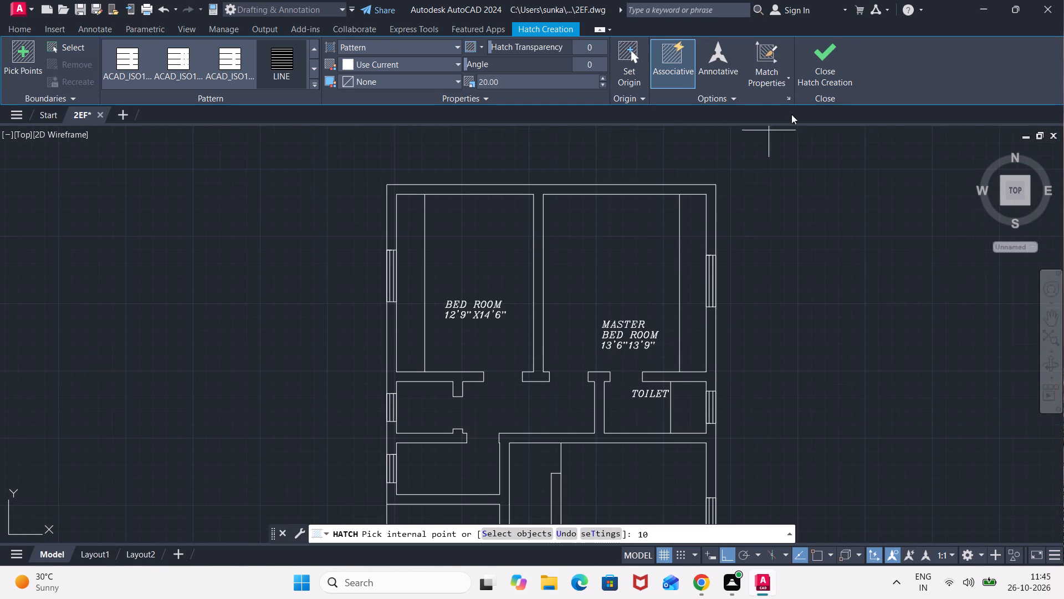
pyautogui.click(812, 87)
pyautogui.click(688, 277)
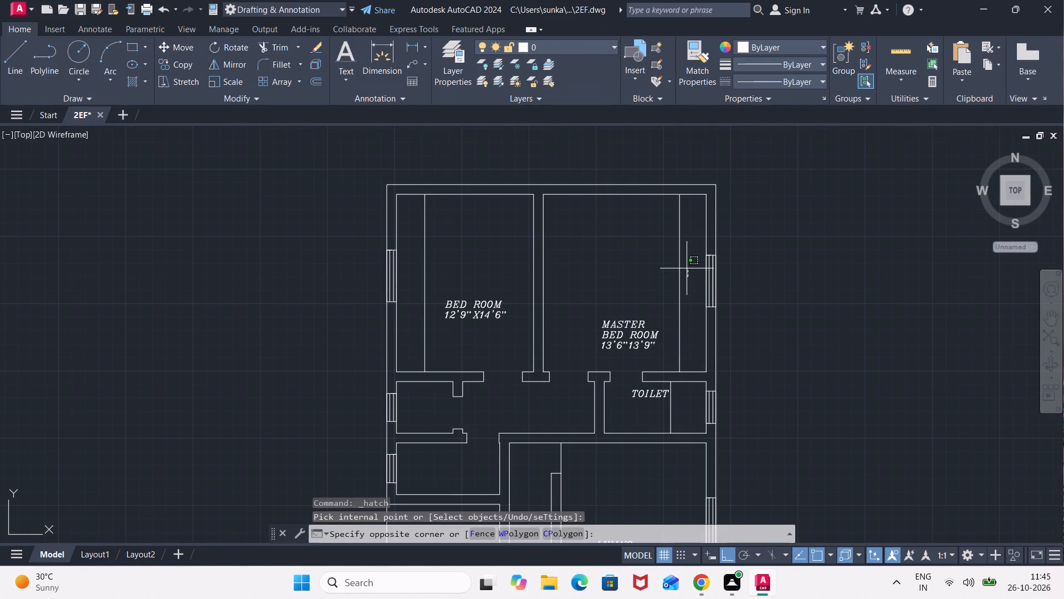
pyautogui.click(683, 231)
# Hatch the narrow strips along the northwest bedroom's west wall and the master bedroom's east wall with LINE at scale 20.
pyautogui.click(130, 76)
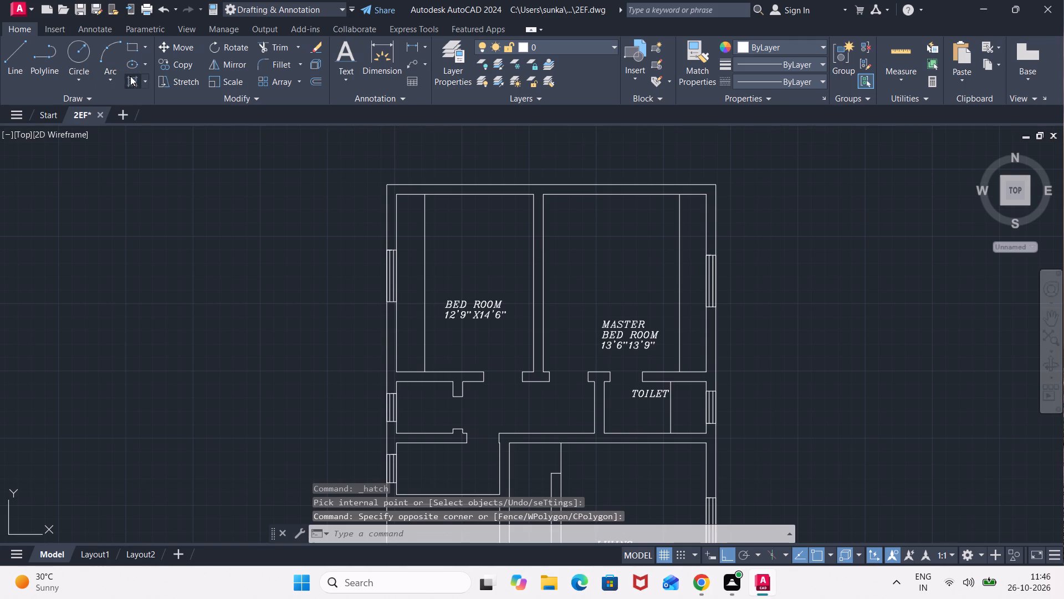
pyautogui.click(283, 68)
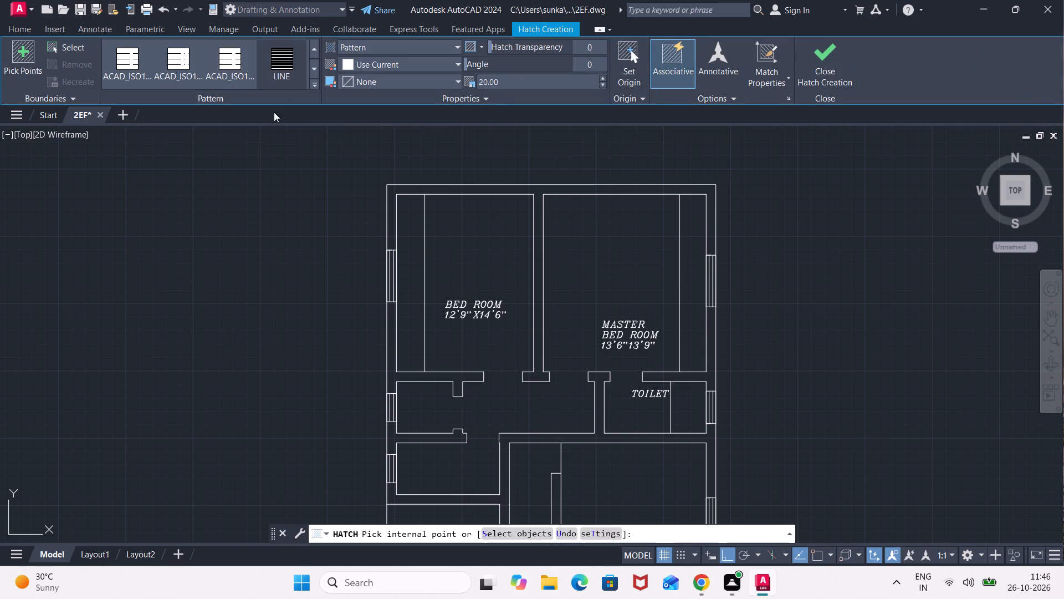
pyautogui.scroll(1, 398, 230)
pyautogui.click(401, 231)
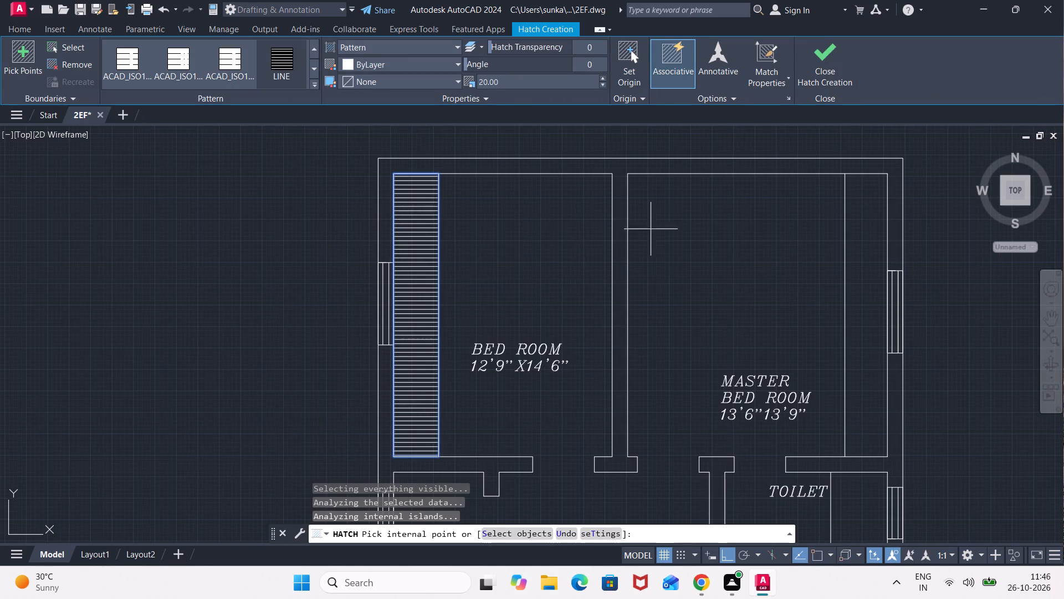
pyautogui.click(852, 246)
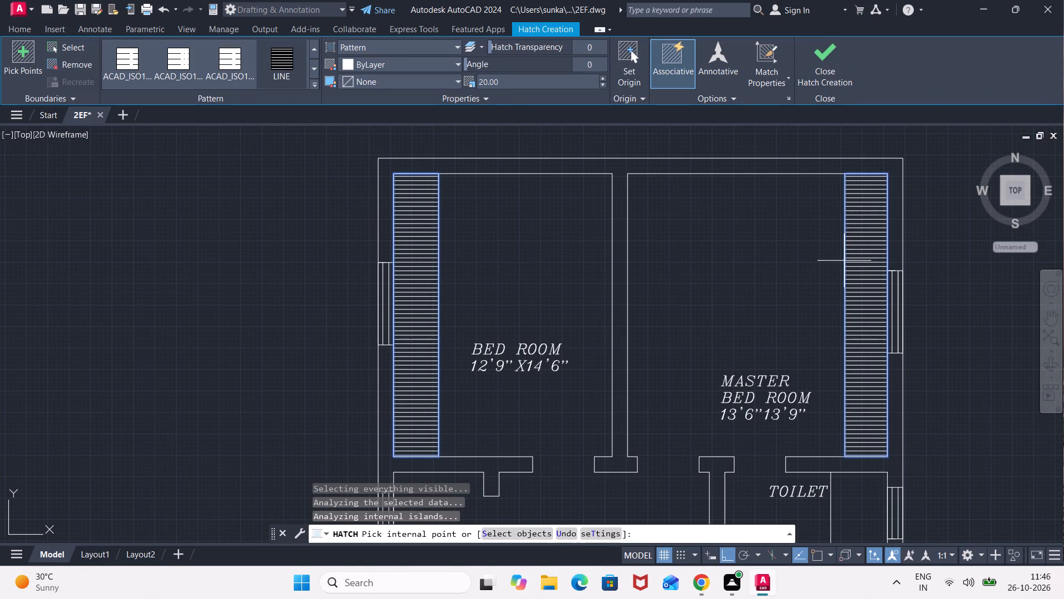
pyautogui.click(816, 78)
# Examine the hatched strips in both bedrooms up close and within the overall plan.
pyautogui.scroll(3, 469, 236)
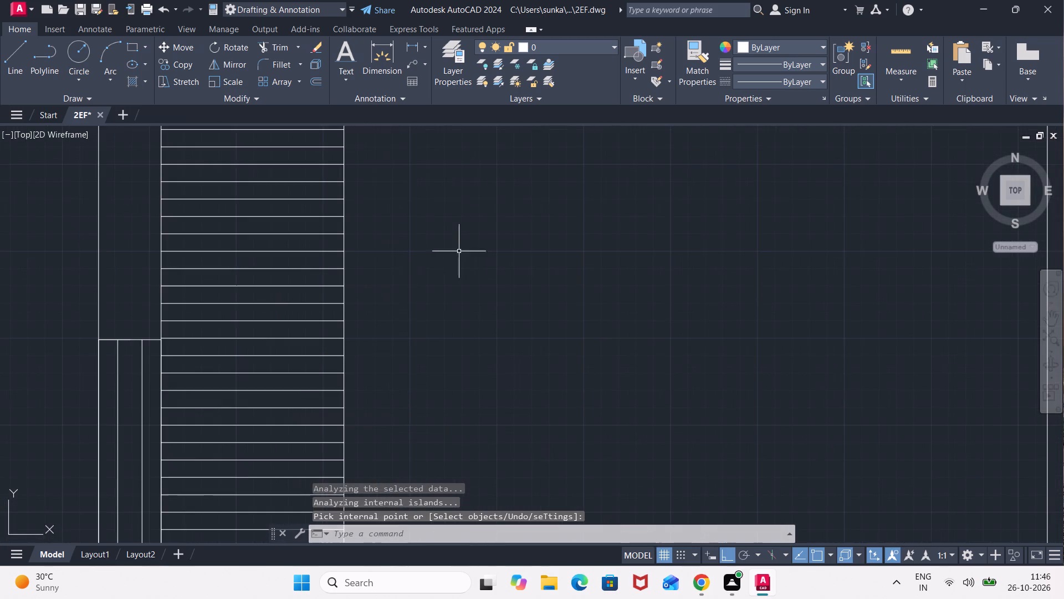
pyautogui.moveTo(367, 279); pyautogui.dragTo(454, 261, button='middle')
pyautogui.scroll(4, 447, 262)
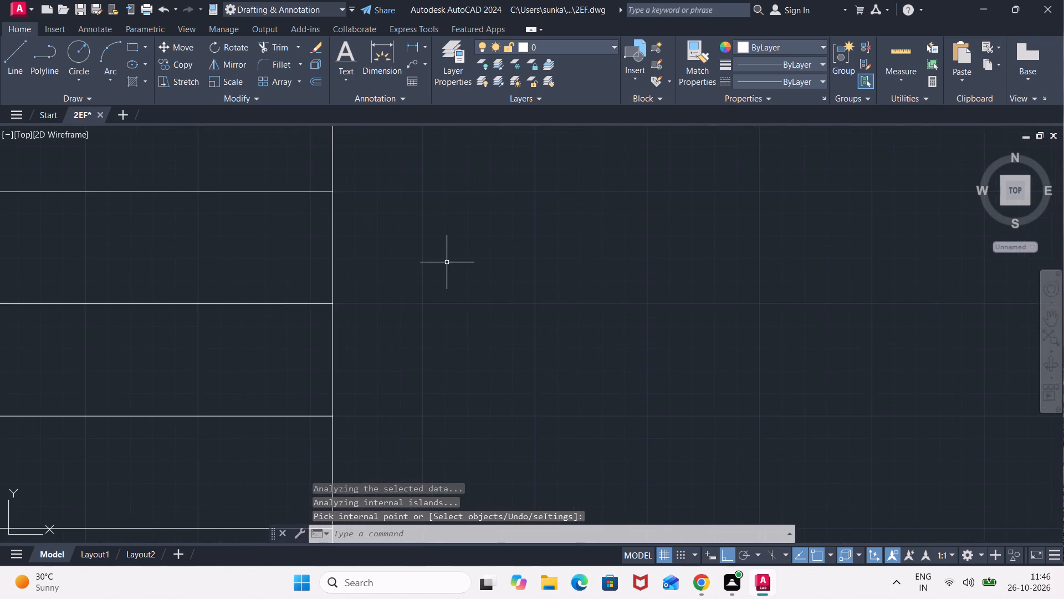
pyautogui.scroll(-5, 446, 263)
pyautogui.scroll(-2, 552, 252)
pyautogui.moveTo(601, 258); pyautogui.dragTo(497, 196, button='middle')
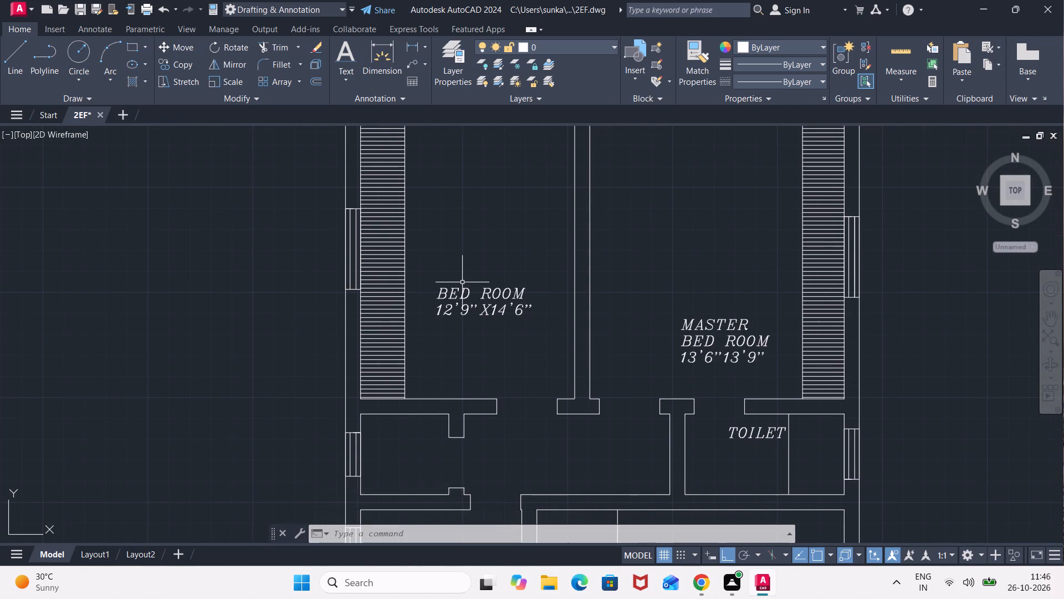
pyautogui.moveTo(653, 235); pyautogui.dragTo(415, 254, button='middle')
pyautogui.scroll(-1, 681, 267)
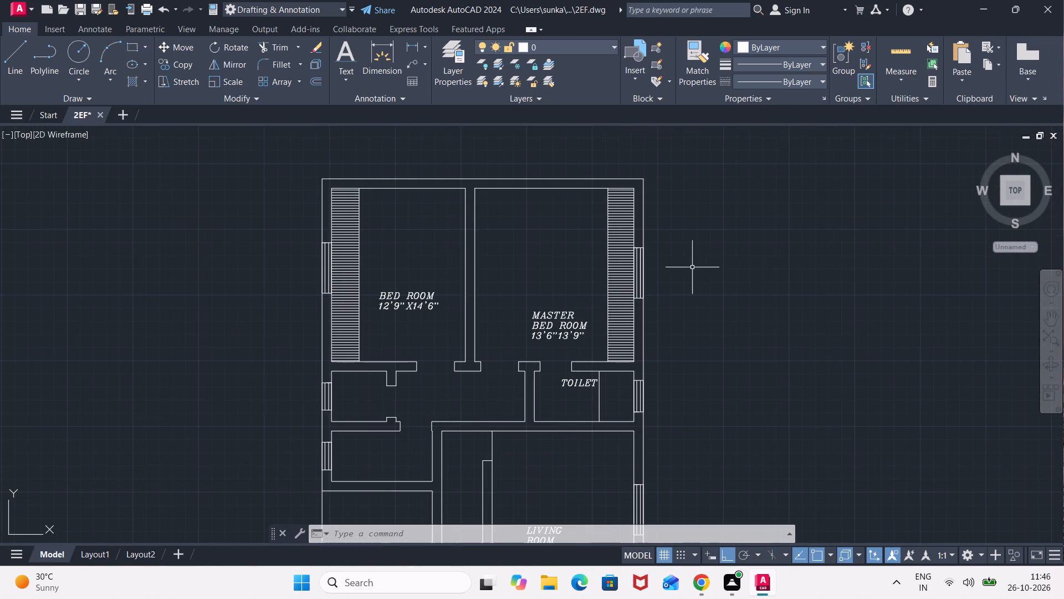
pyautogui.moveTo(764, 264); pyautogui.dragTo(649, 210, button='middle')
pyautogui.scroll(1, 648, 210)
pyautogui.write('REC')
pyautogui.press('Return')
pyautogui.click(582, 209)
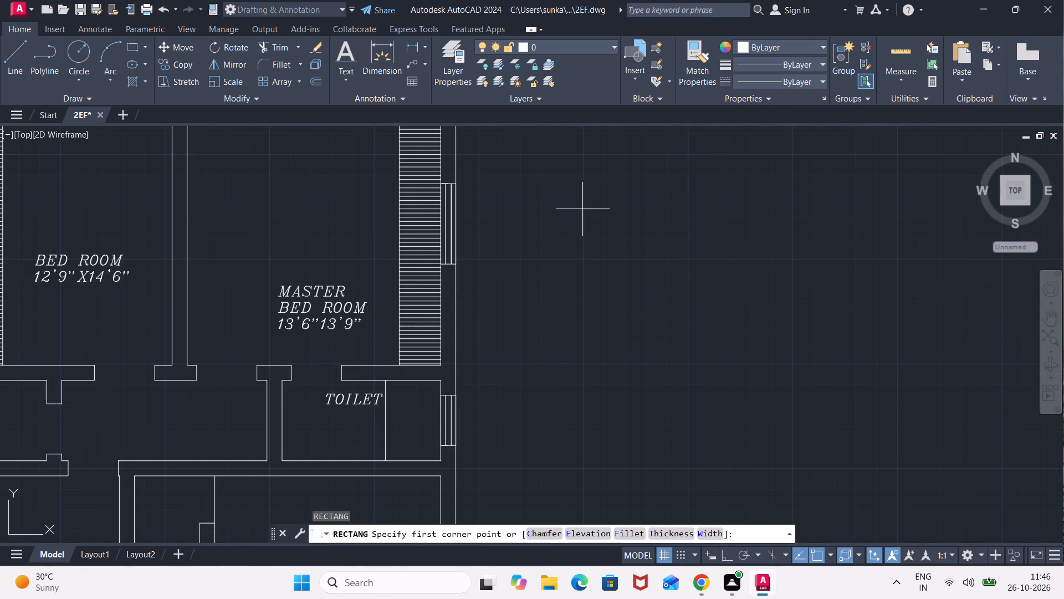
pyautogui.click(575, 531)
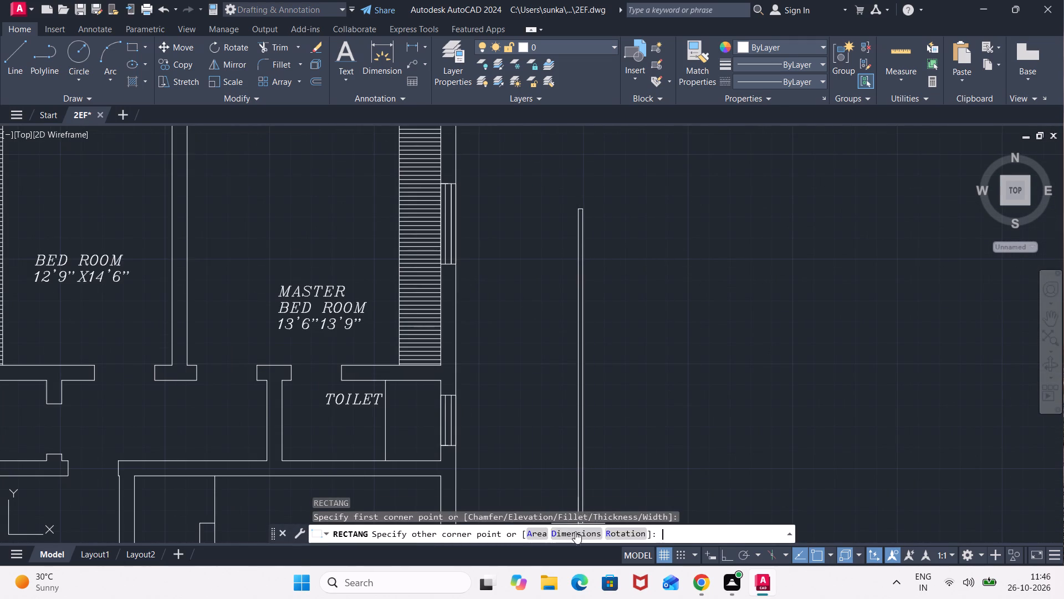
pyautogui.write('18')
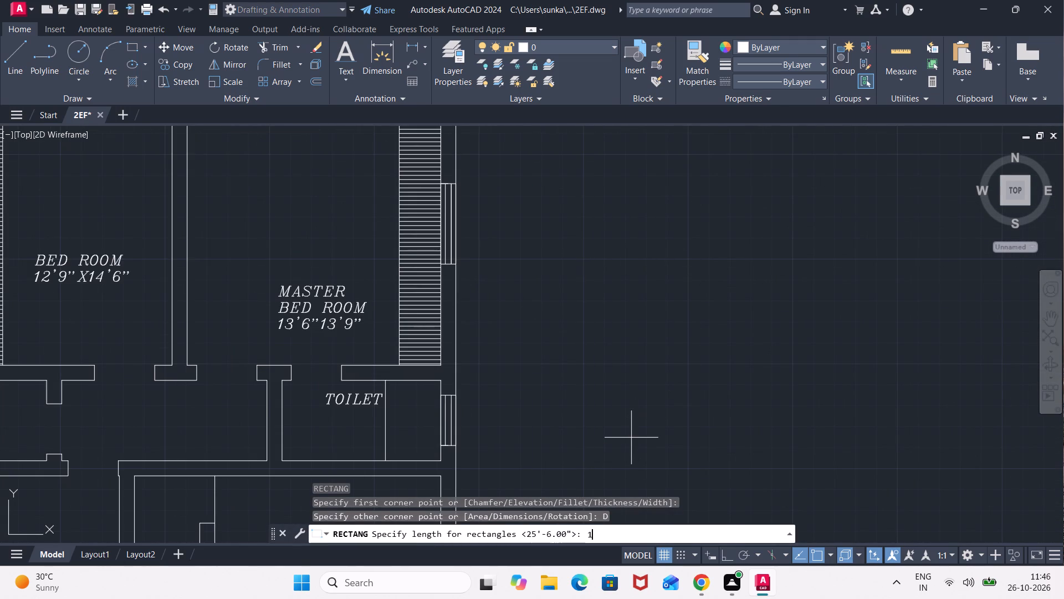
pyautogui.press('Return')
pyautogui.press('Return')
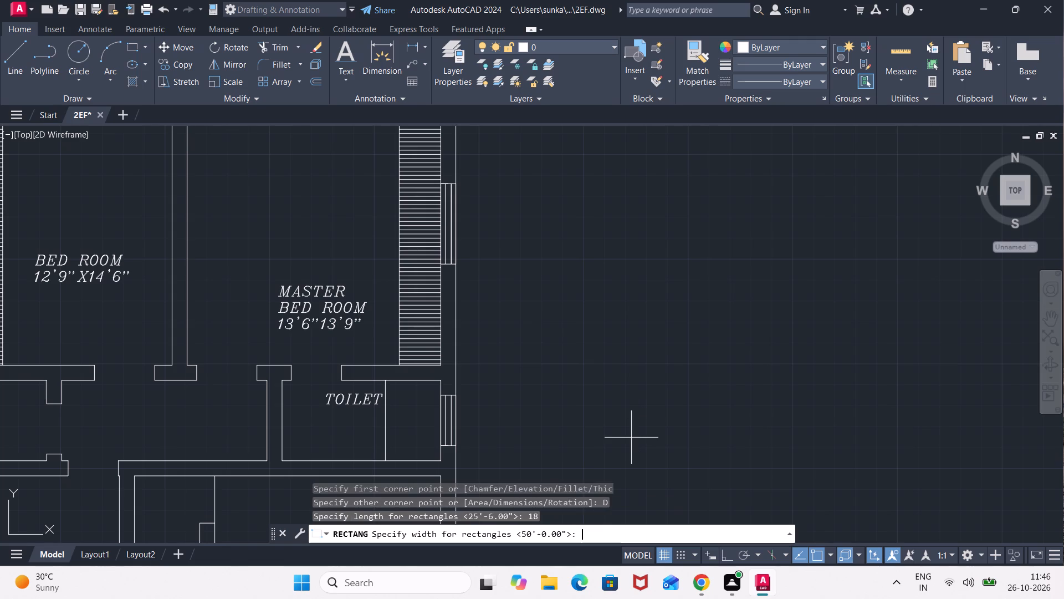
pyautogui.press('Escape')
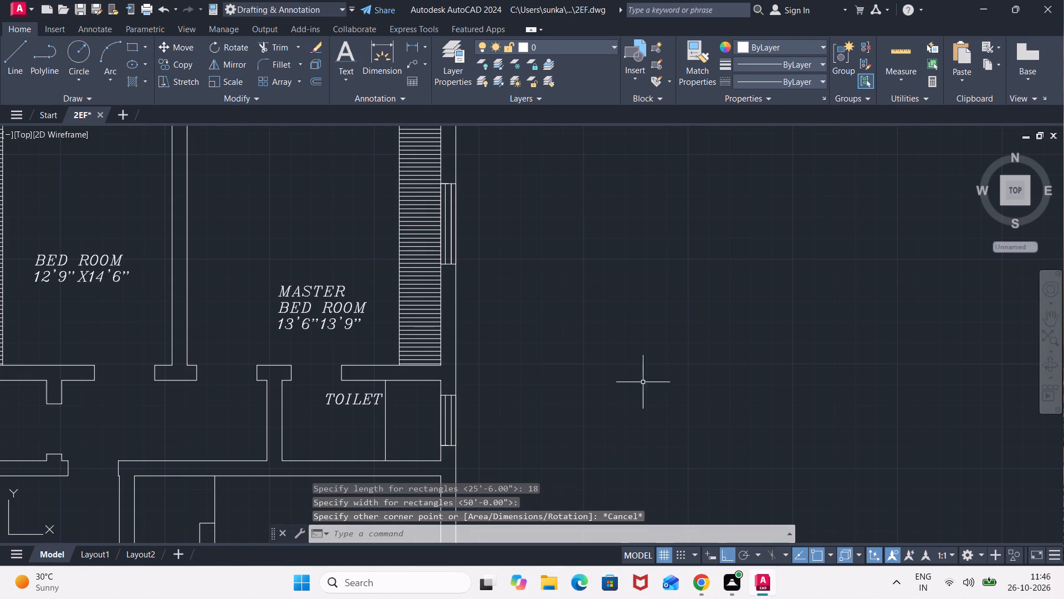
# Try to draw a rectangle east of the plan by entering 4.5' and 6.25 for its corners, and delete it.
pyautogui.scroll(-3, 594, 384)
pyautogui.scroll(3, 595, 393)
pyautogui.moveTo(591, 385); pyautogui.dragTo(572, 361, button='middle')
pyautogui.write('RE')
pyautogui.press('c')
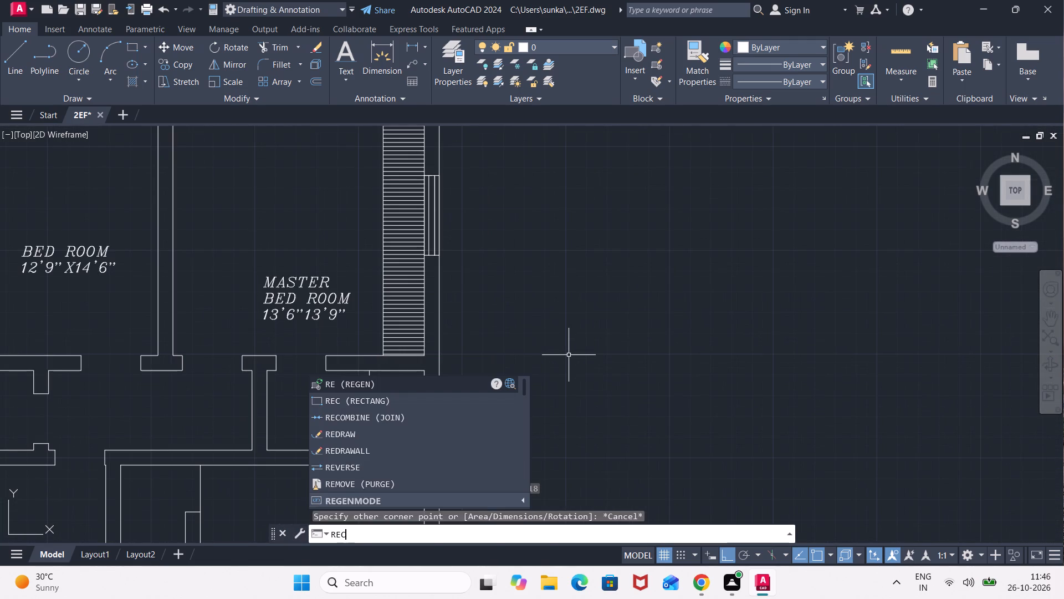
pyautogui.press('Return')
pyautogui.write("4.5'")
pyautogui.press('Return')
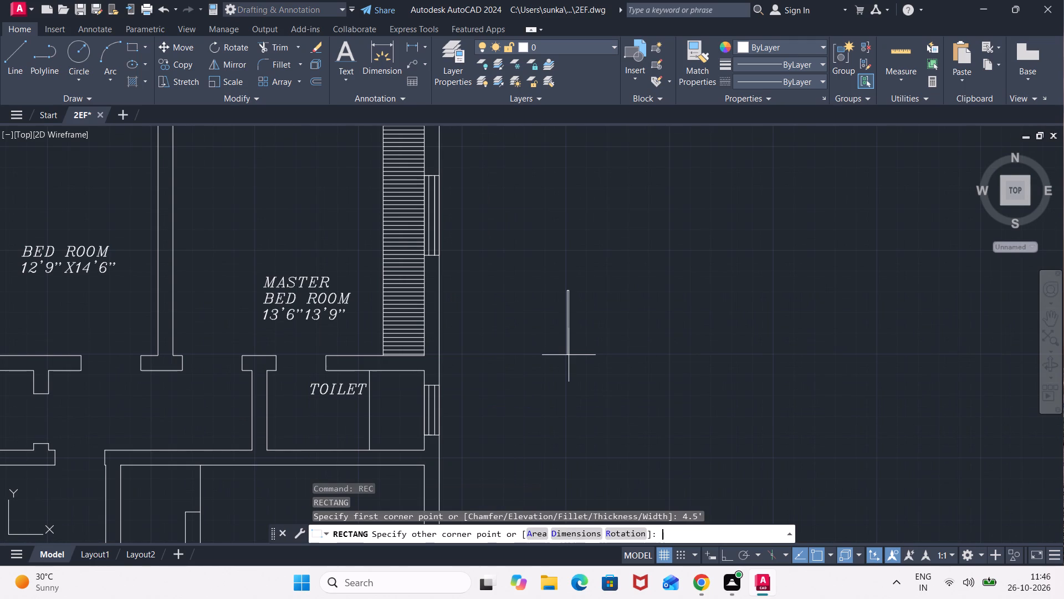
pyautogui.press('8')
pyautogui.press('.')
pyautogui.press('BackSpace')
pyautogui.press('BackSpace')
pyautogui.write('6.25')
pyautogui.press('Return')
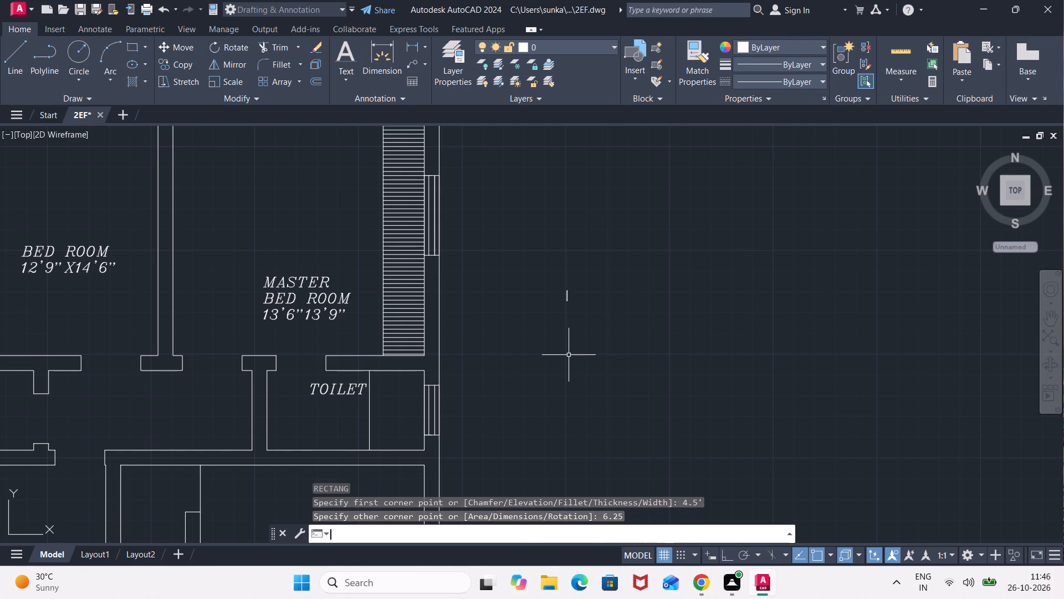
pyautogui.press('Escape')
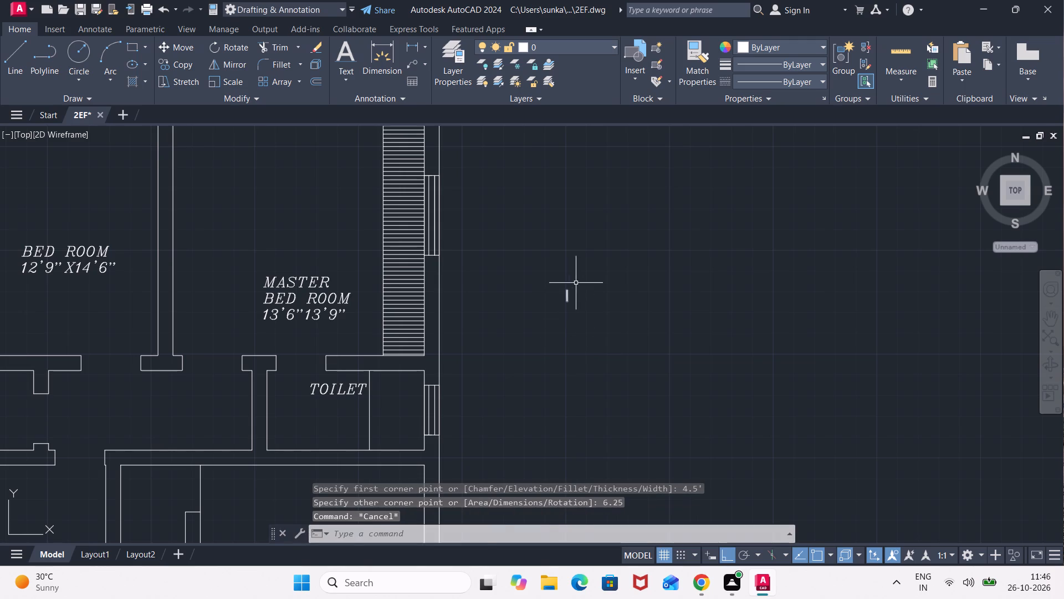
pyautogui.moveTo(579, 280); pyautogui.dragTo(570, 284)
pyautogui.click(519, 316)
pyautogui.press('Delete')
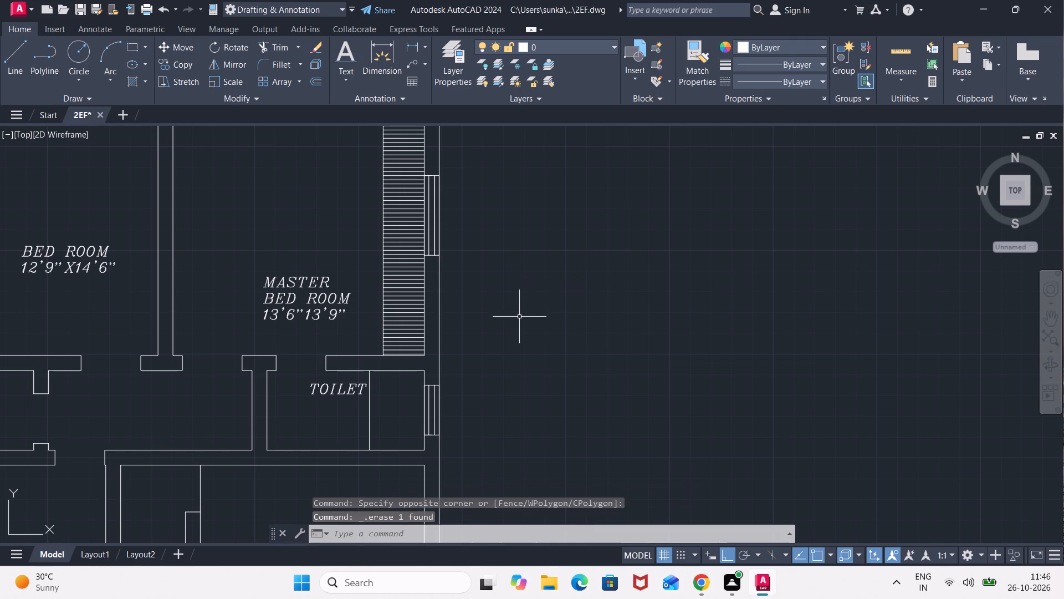
# Draw a rectangle 4.5' long and 6.25' wide in the empty area east of the master bedroom.
pyautogui.write('REC')
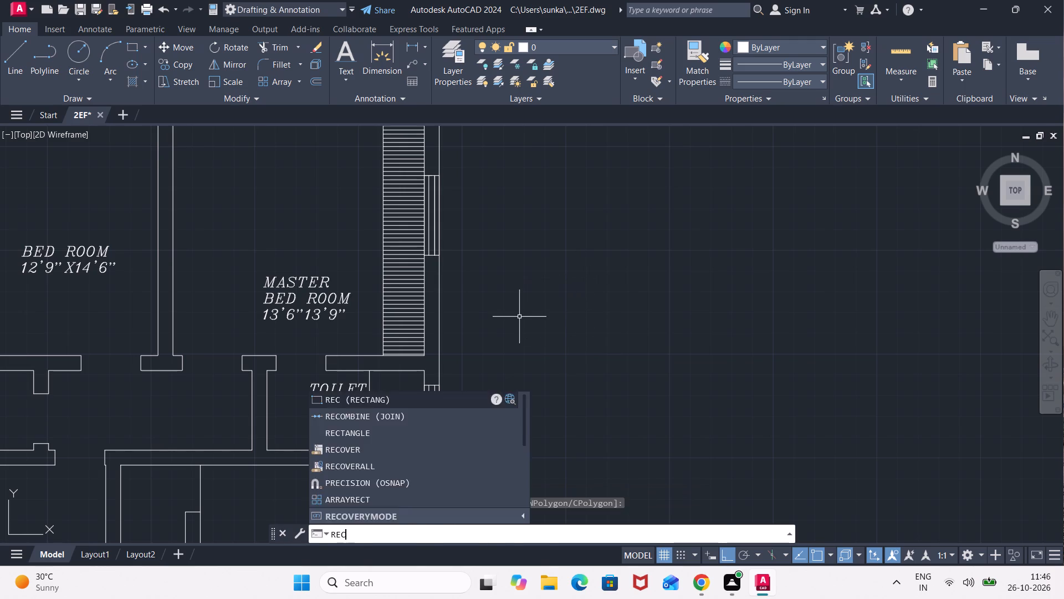
pyautogui.press('Return')
pyautogui.click(517, 274)
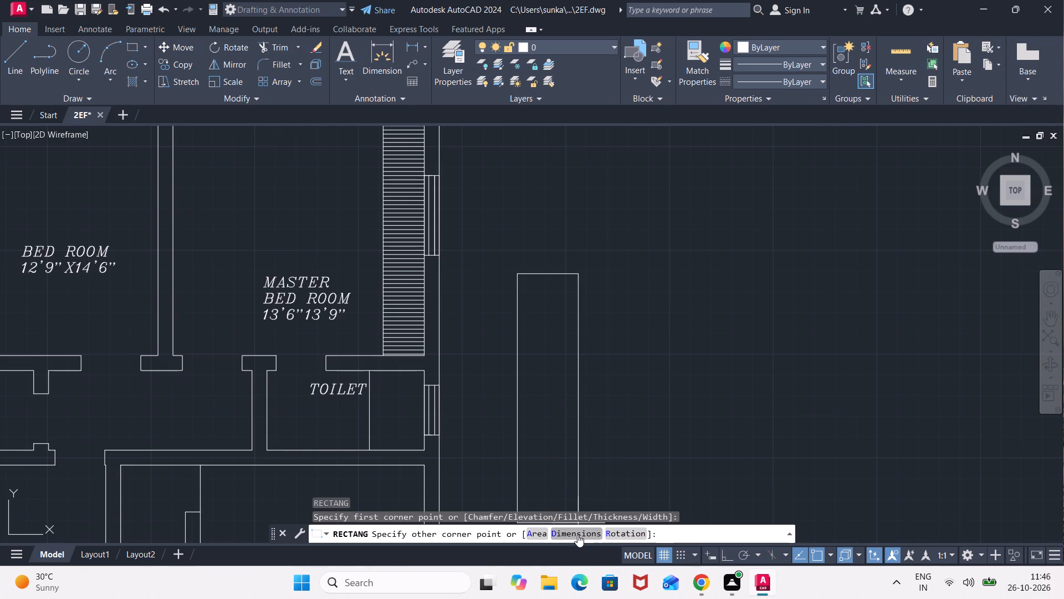
pyautogui.click(577, 529)
pyautogui.press('4')
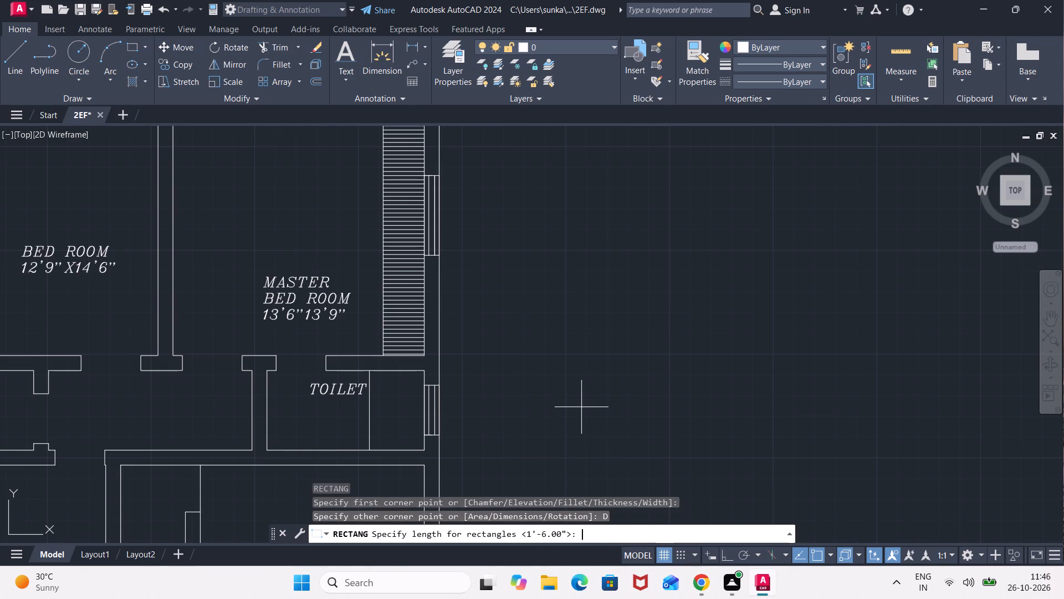
pyautogui.write('.5')
pyautogui.press("'")
pyautogui.press('Return')
pyautogui.write("6.25'")
pyautogui.press('Return')
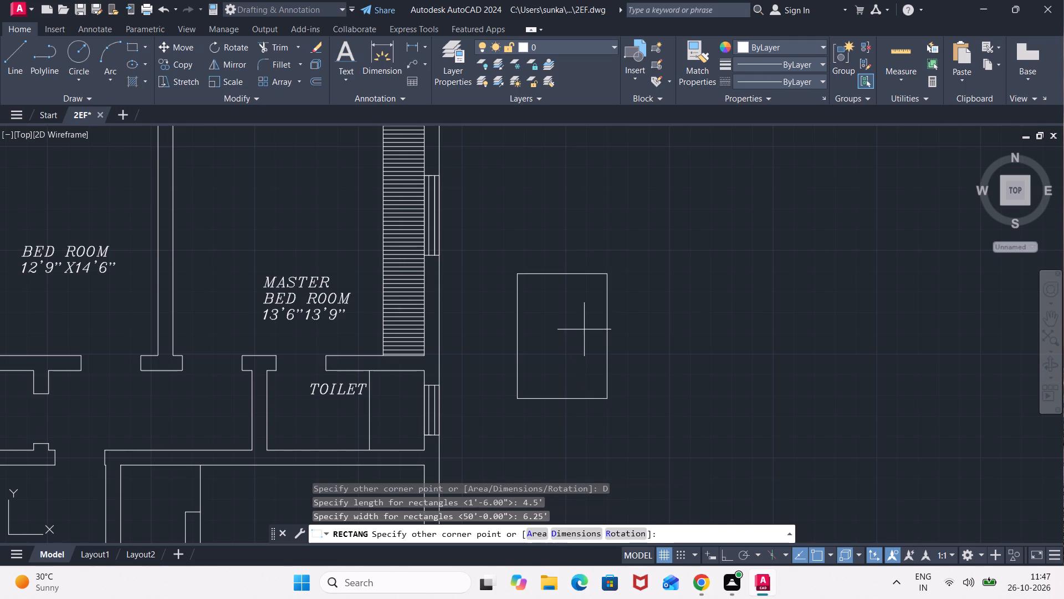
pyautogui.click(577, 336)
# Offset the 4.5' by 6.25' rectangle inward by 1".
pyautogui.press('o')
pyautogui.press('Return')
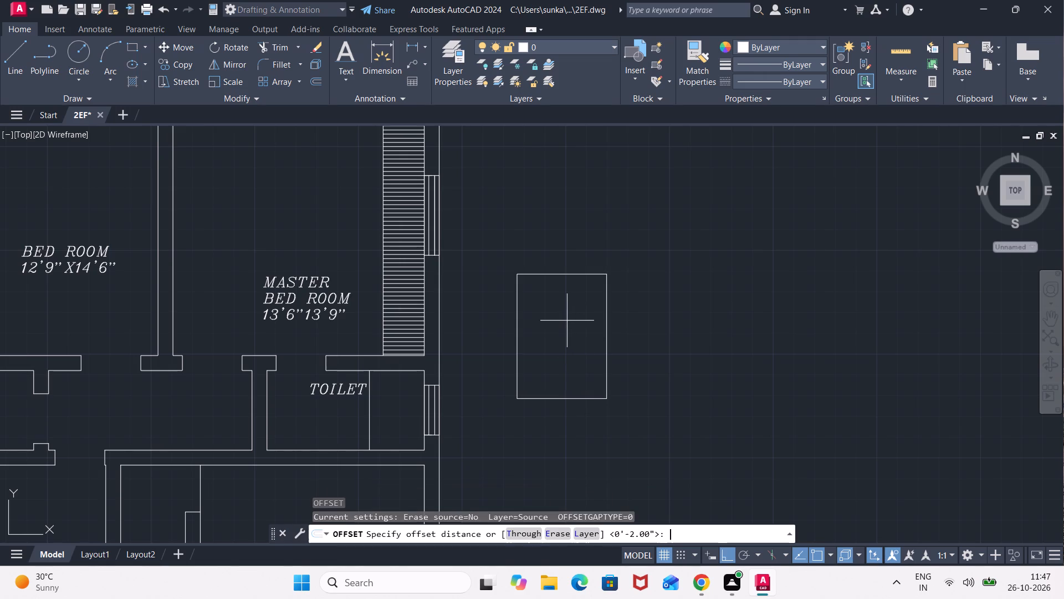
pyautogui.press('1')
pyautogui.hotkey('shift', '"')
pyautogui.press('Return')
pyautogui.click(517, 359)
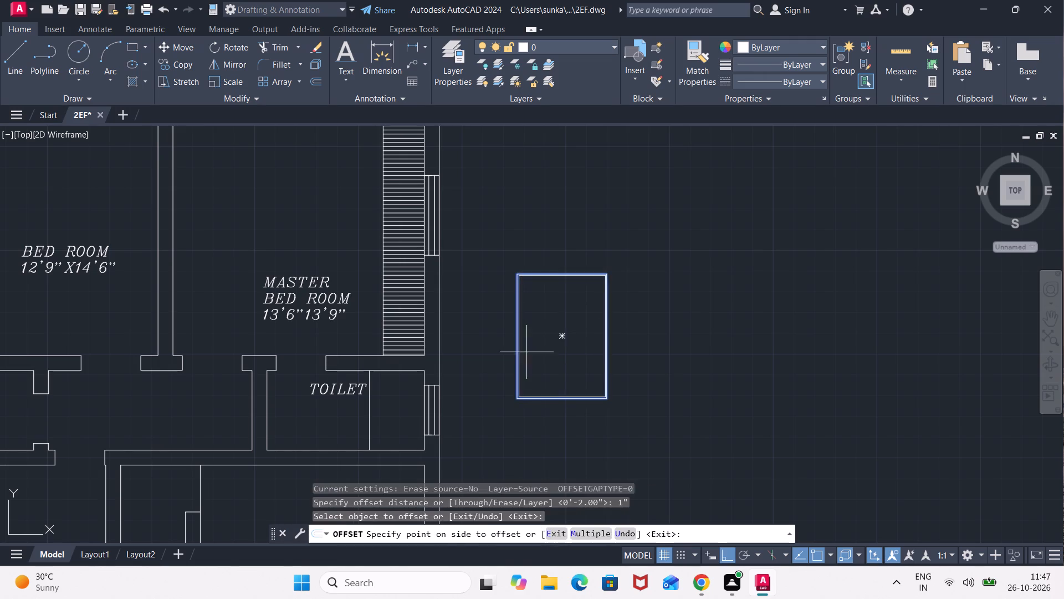
pyautogui.click(545, 341)
pyautogui.press('Escape')
pyautogui.click(626, 266)
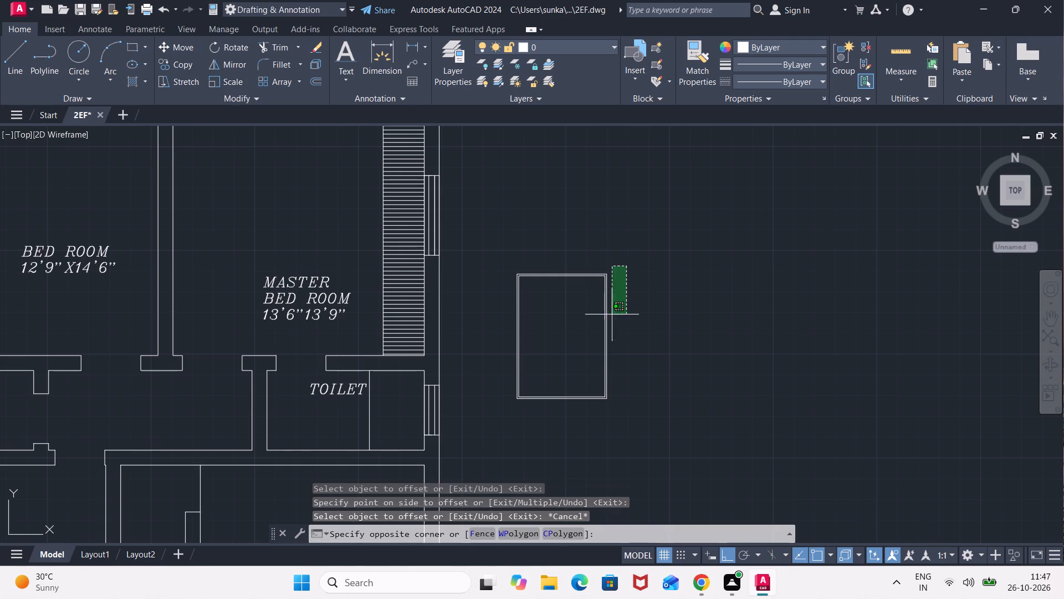
pyautogui.click(633, 307)
pyautogui.press('Escape')
pyautogui.scroll(1, 576, 316)
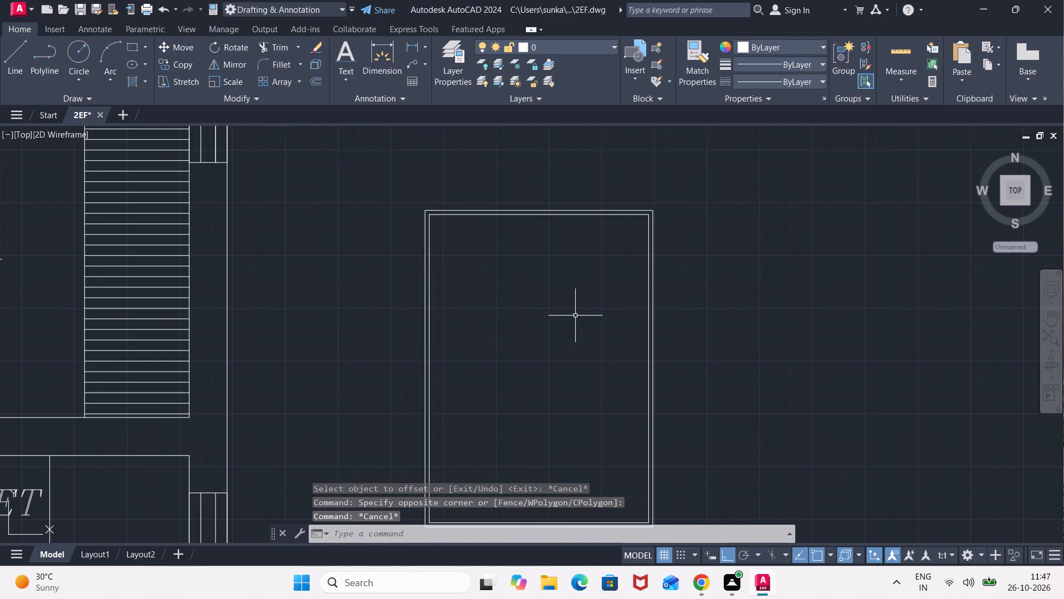
# Draw a horizontal line across the upper part of the inner rectangle, from its west side to its east side.
pyautogui.scroll(1, 575, 316)
pyautogui.press('l')
pyautogui.press('Return')
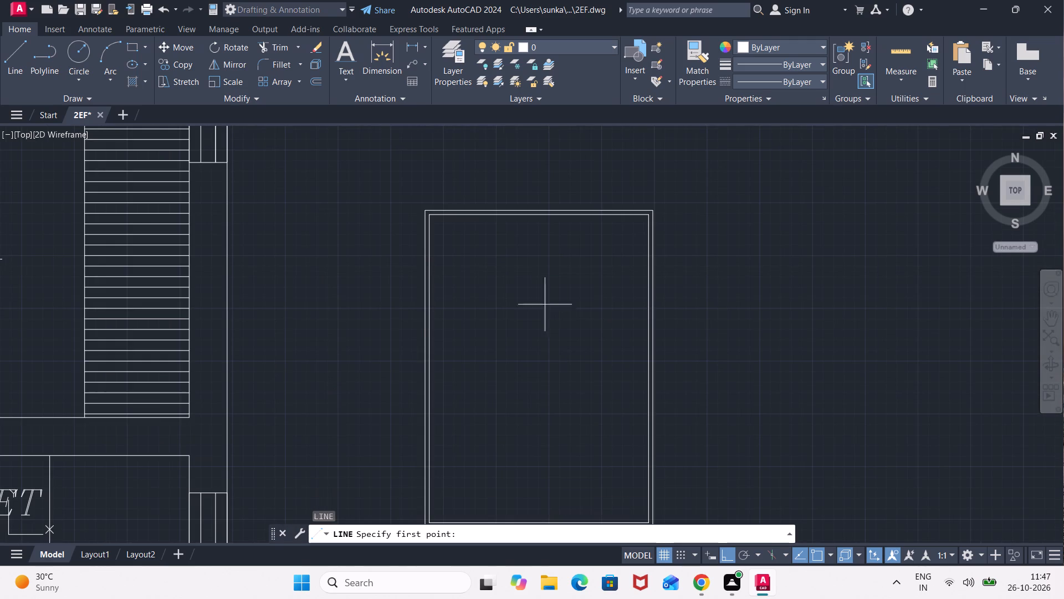
pyautogui.click(430, 295)
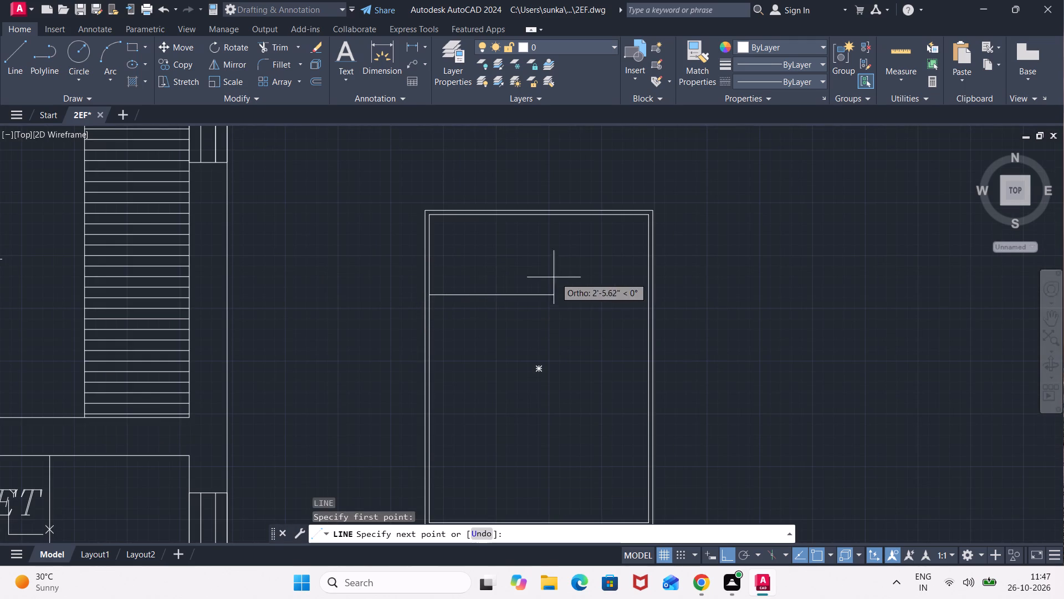
pyautogui.click(648, 297)
pyautogui.press('Escape')
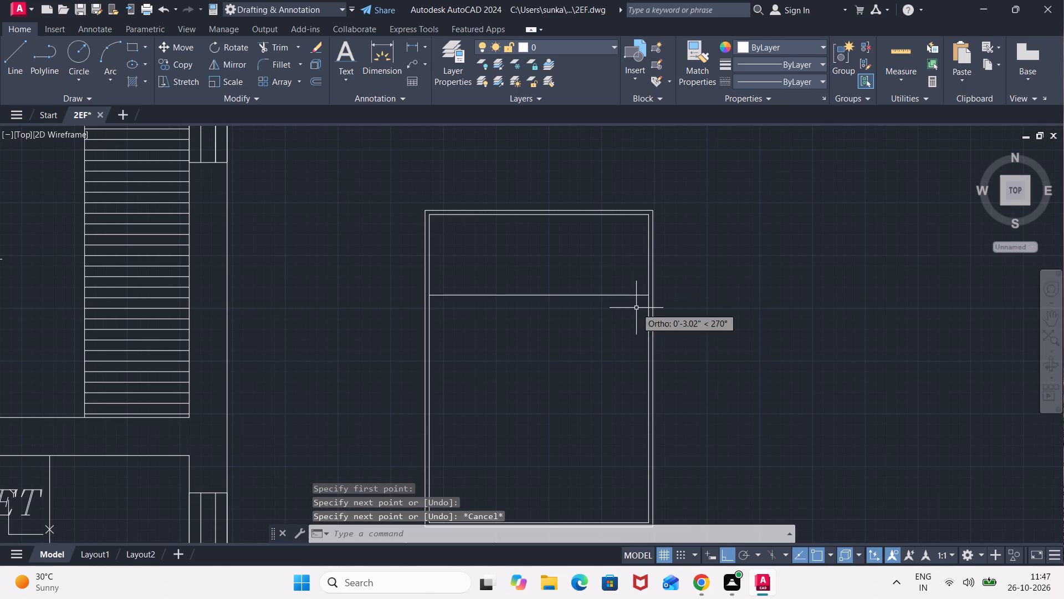
# Offset the horizontal line 1" upward.
pyautogui.press('o')
pyautogui.press('Return')
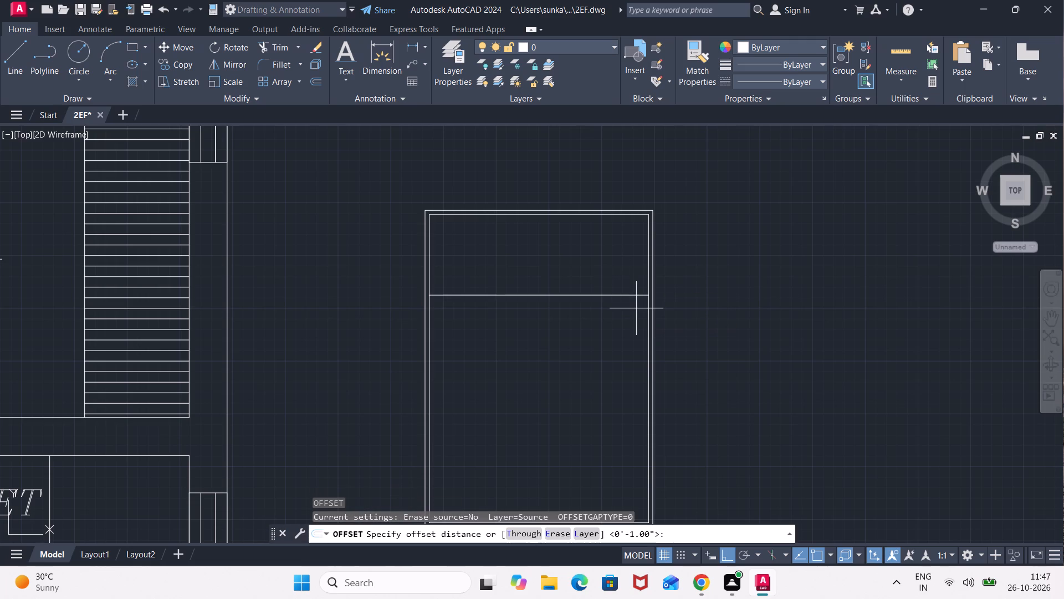
pyautogui.press('Return')
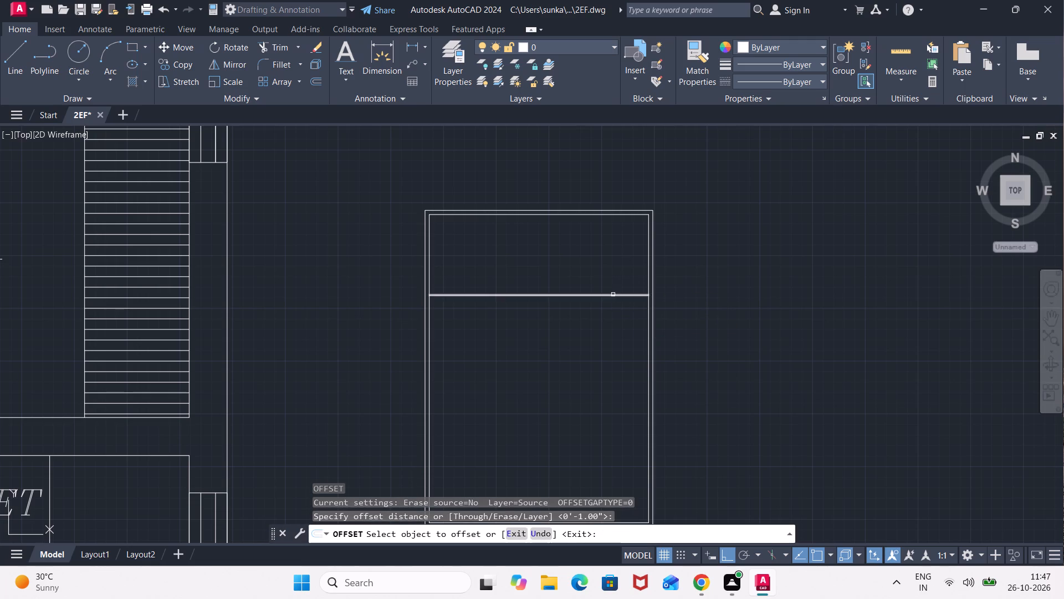
pyautogui.click(613, 293)
pyautogui.click(613, 279)
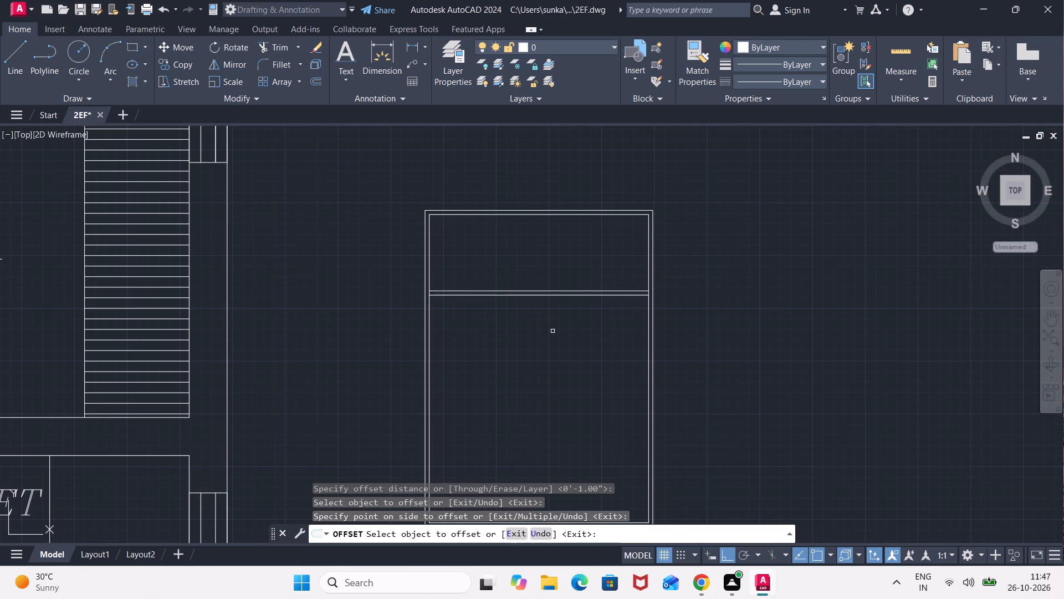
pyautogui.press('Escape')
# With Ortho off, draw two mirrored slanted triangles from the lower crossline's midpoint to the inner side edges, each with a 1' horizontal base.
pyautogui.press('l')
pyautogui.press('Return')
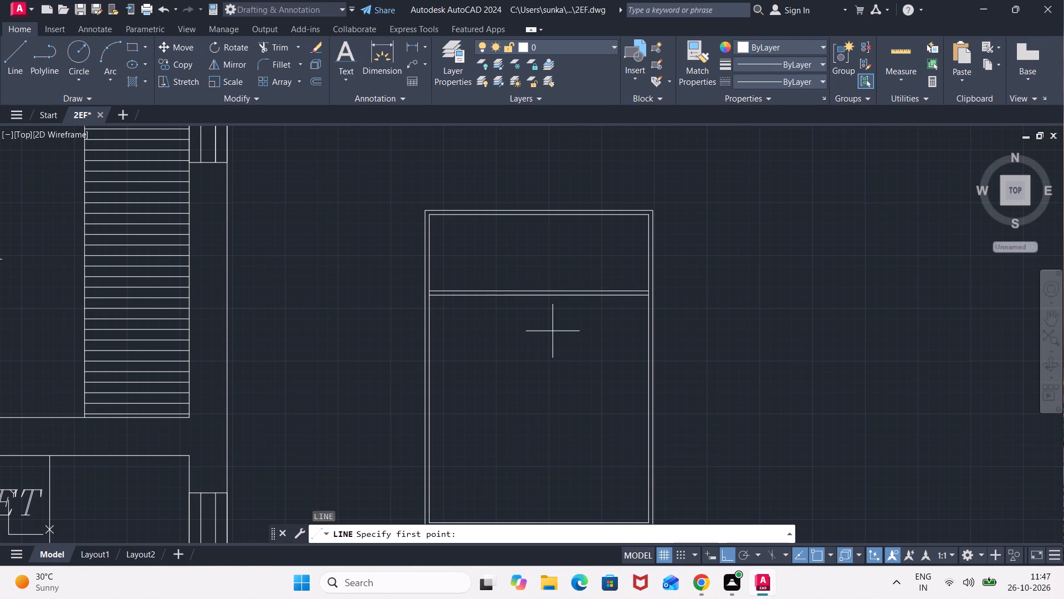
pyautogui.click(540, 295)
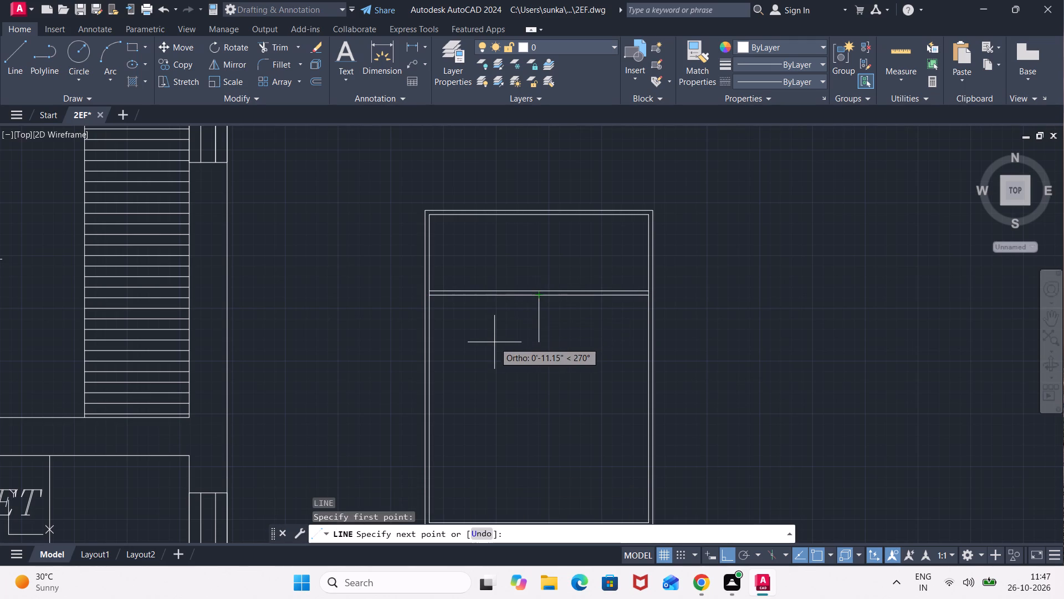
pyautogui.press('F8')
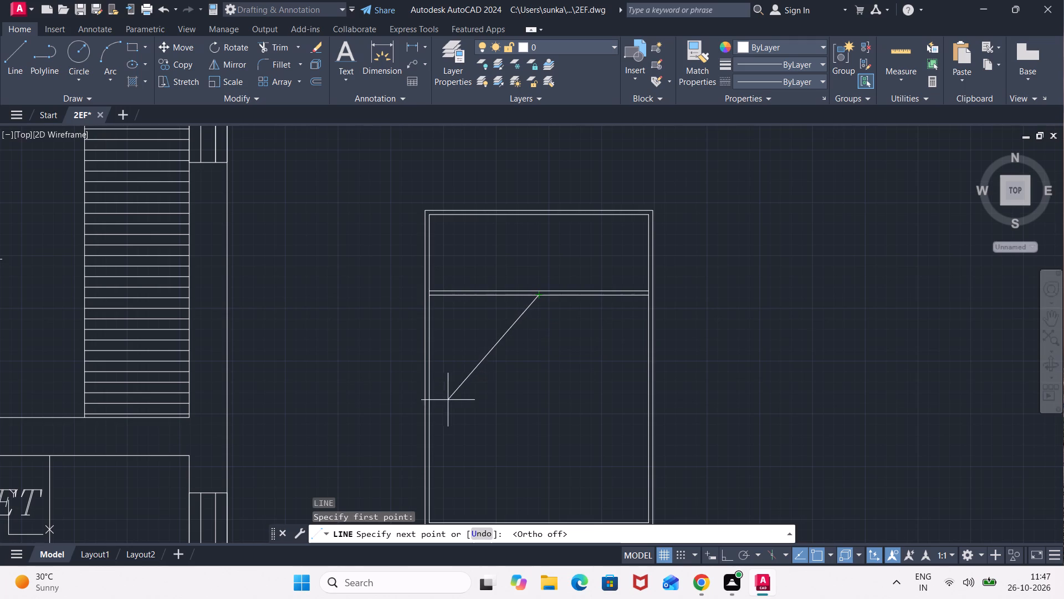
pyautogui.click(430, 422)
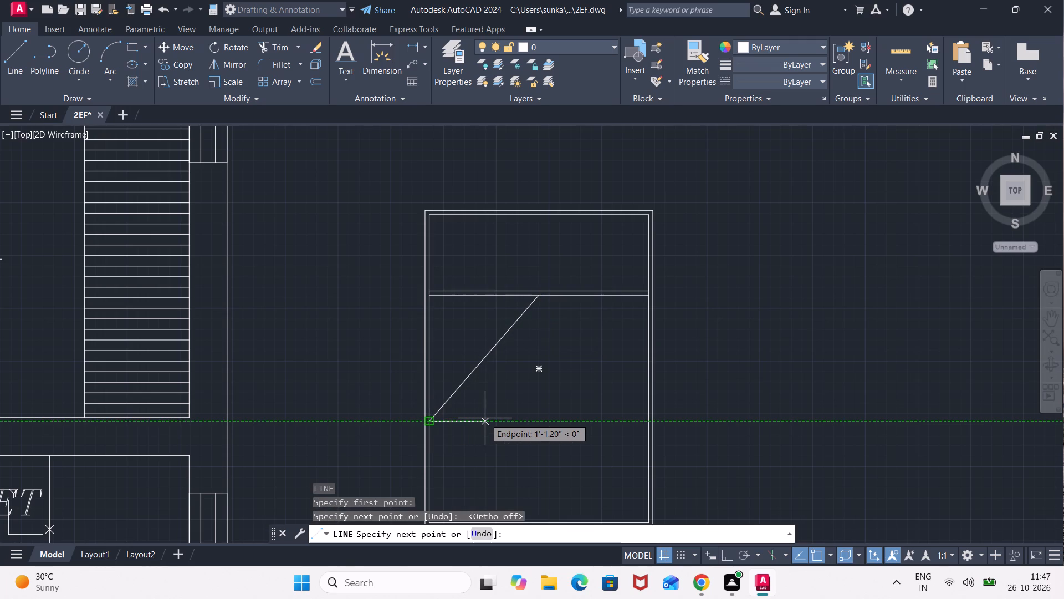
pyautogui.write("1'")
pyautogui.press('Return')
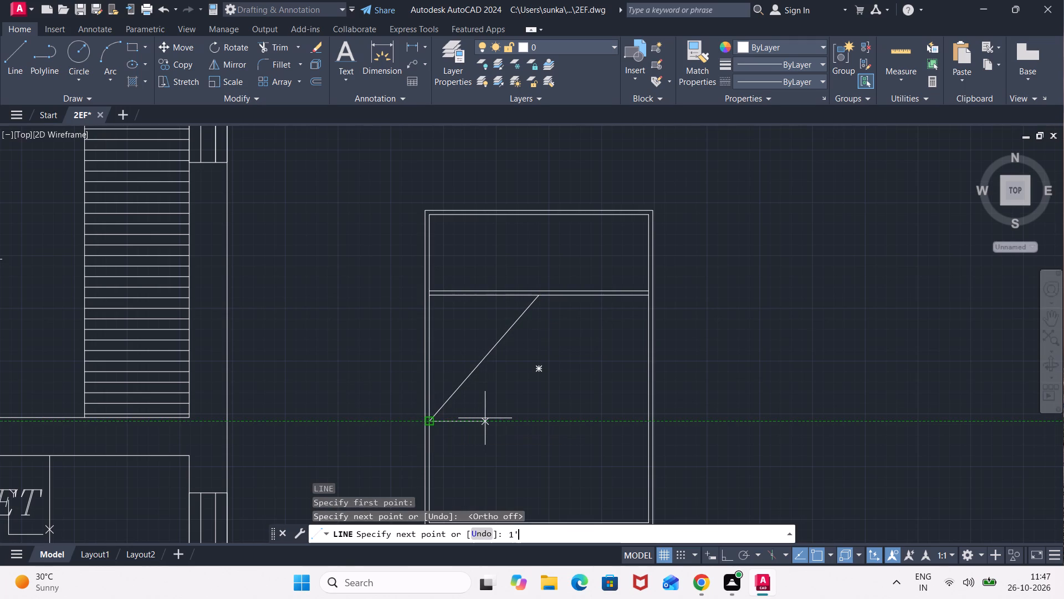
pyautogui.click(538, 299)
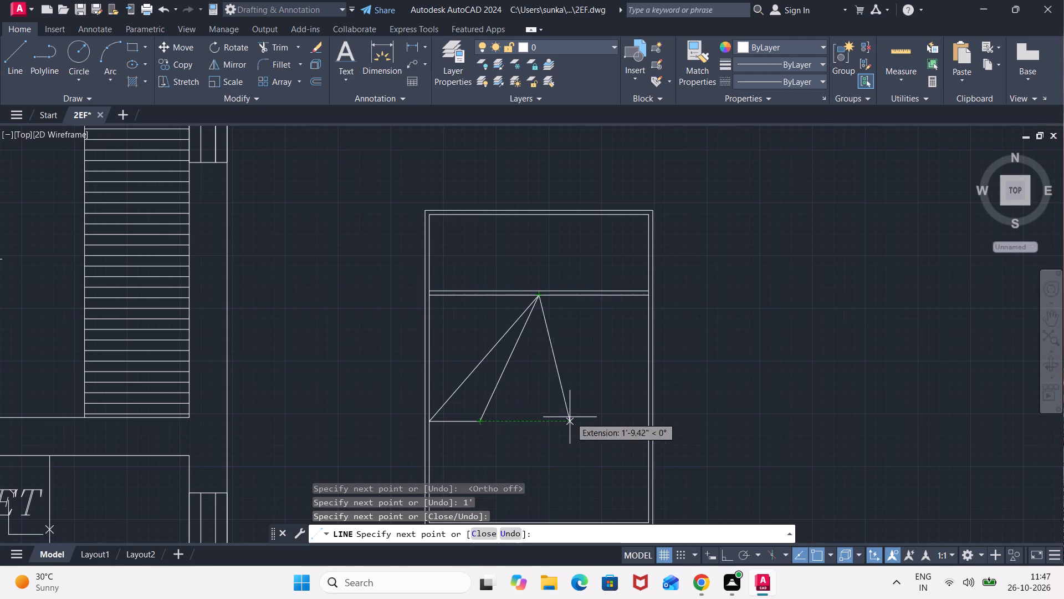
pyautogui.click(644, 424)
pyautogui.write("1'")
pyautogui.press('Return')
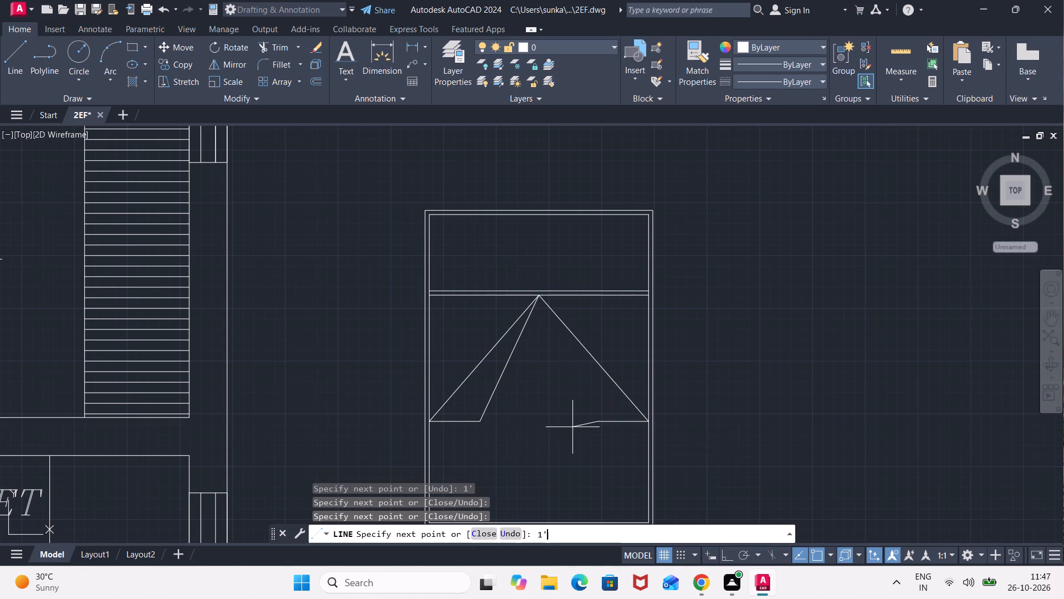
pyautogui.click(535, 298)
pyautogui.press('Escape')
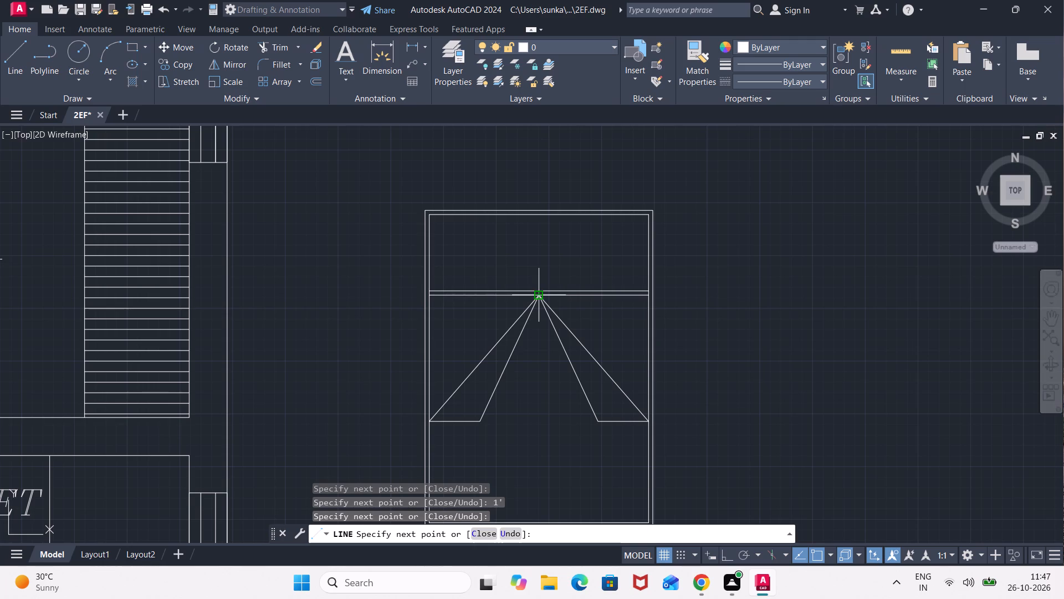
# Draw a vertical divider line from the middle of the upper crossline to the inner rectangle's top edge.
pyautogui.press('l')
pyautogui.press('Return')
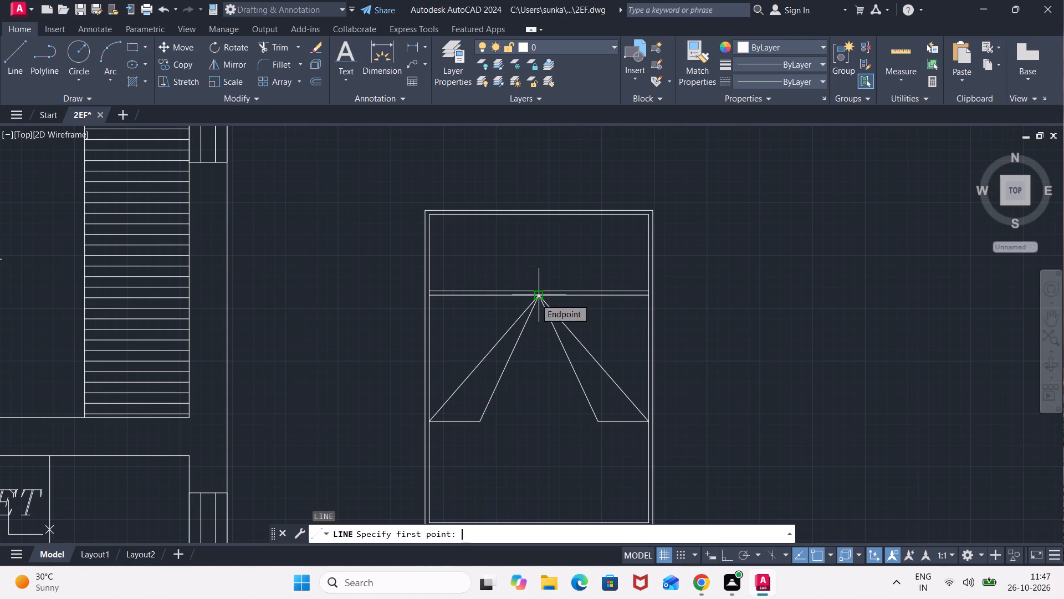
pyautogui.click(537, 288)
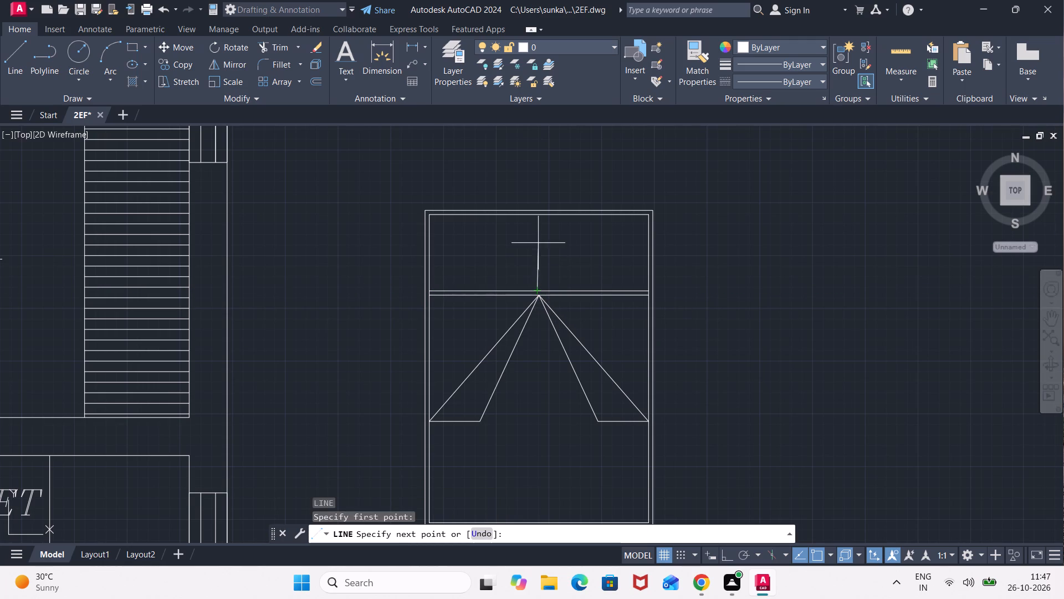
pyautogui.click(538, 215)
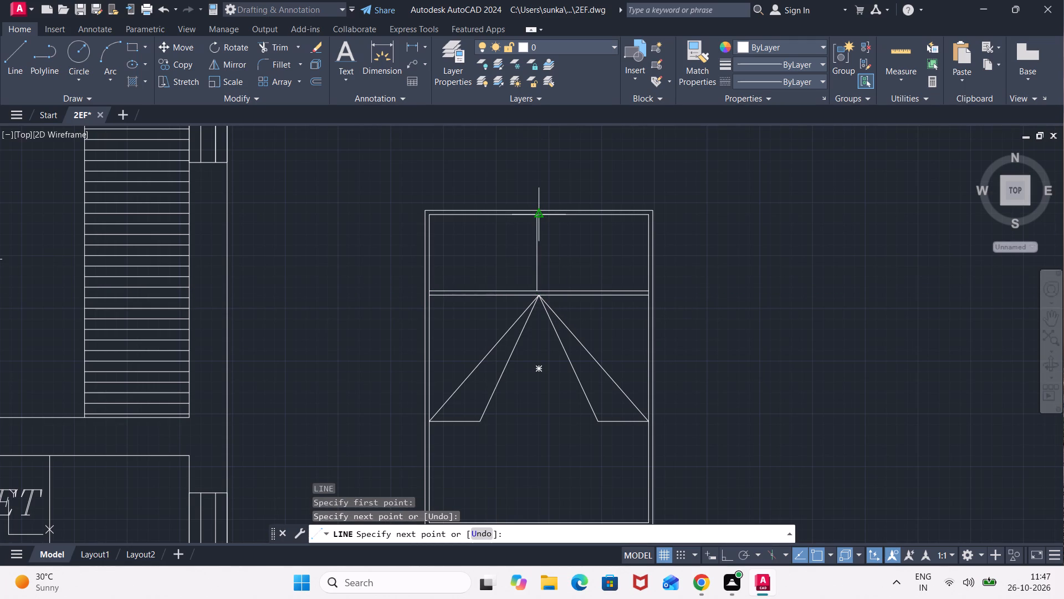
pyautogui.press('Escape')
# Offset the vertical divider 0.5" to both sides and delete the original centre line.
pyautogui.scroll(2, 546, 216)
pyautogui.press('o')
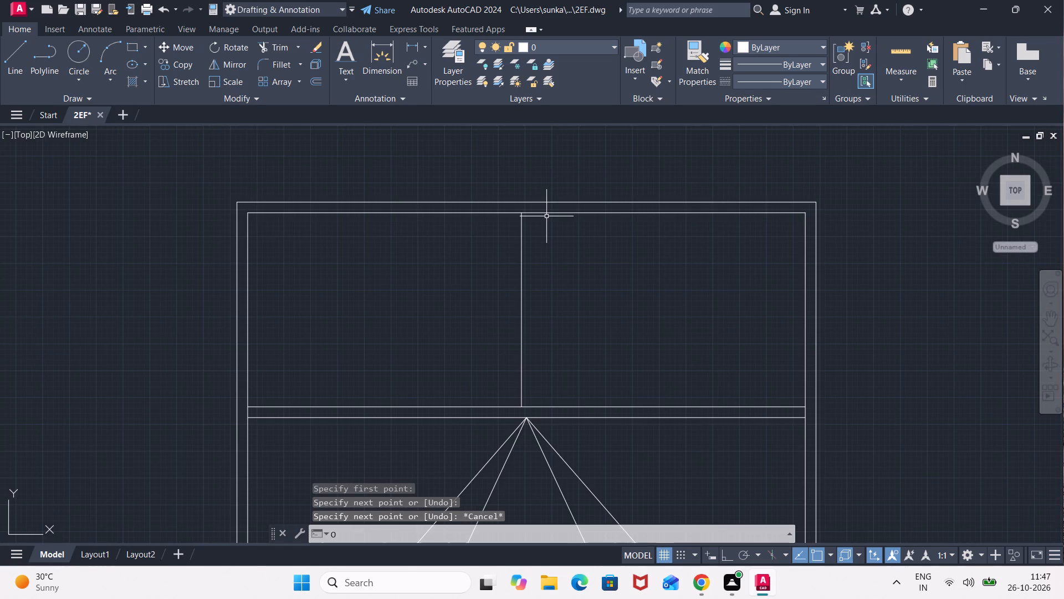
pyautogui.press('Return')
pyautogui.write('0.5')
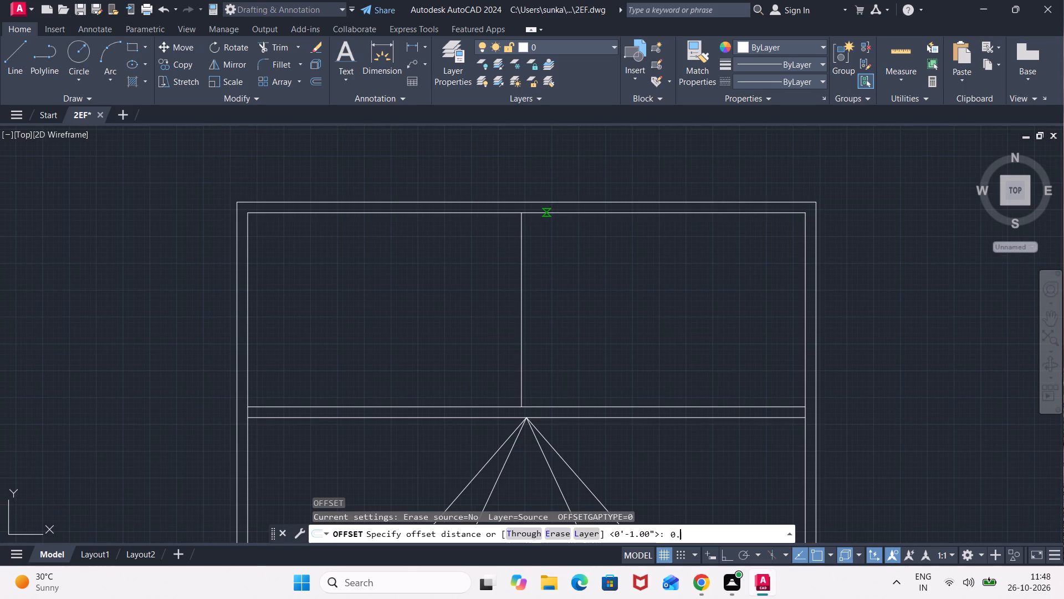
pyautogui.hotkey('shift', '"')
pyautogui.press('Return')
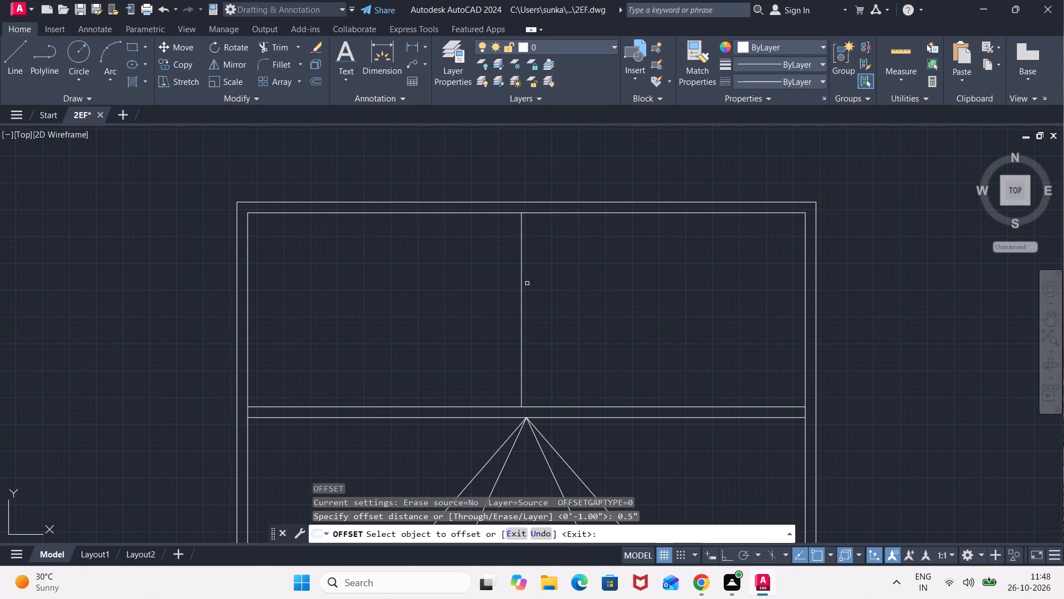
pyautogui.click(523, 293)
pyautogui.click(562, 286)
pyautogui.click(520, 306)
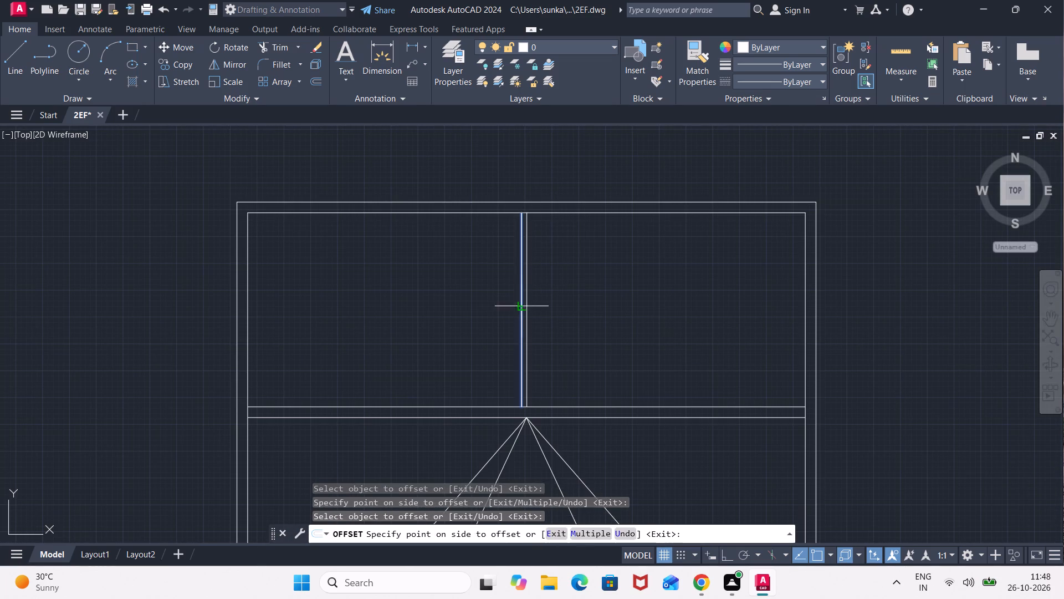
pyautogui.click(492, 312)
pyautogui.press('Escape')
pyautogui.click(521, 328)
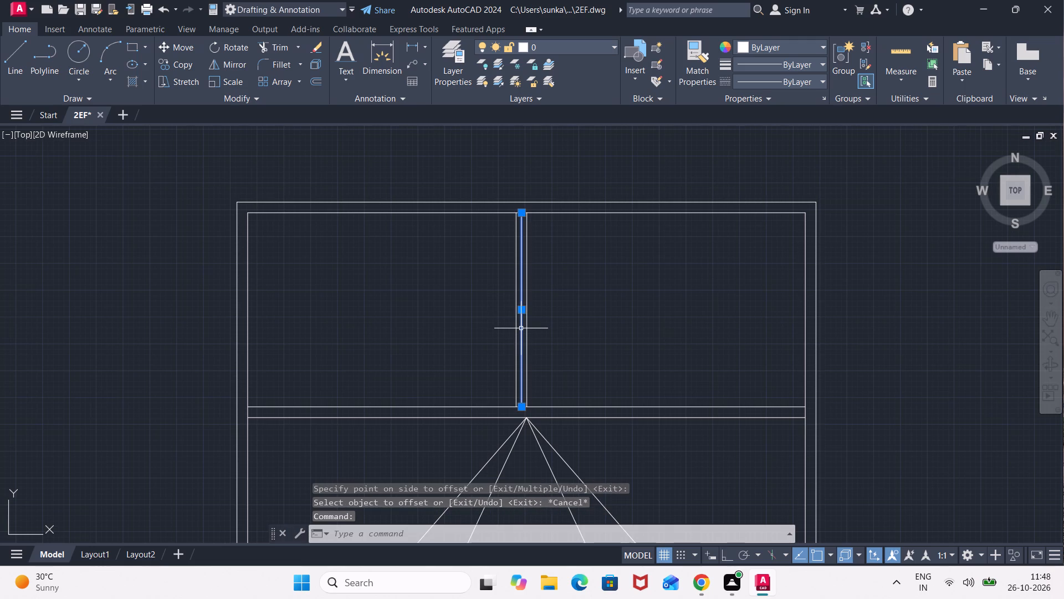
pyautogui.press('Delete')
# Trim the short segments between the double lines at both ends of the divider and both ends of the crossline pair.
pyautogui.write('TR')
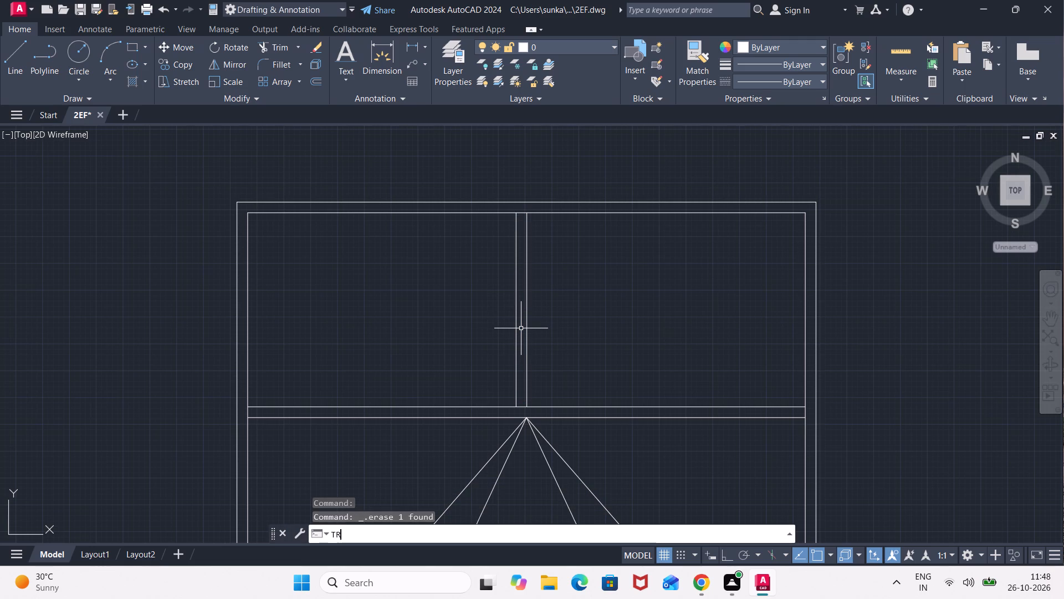
pyautogui.press('Return')
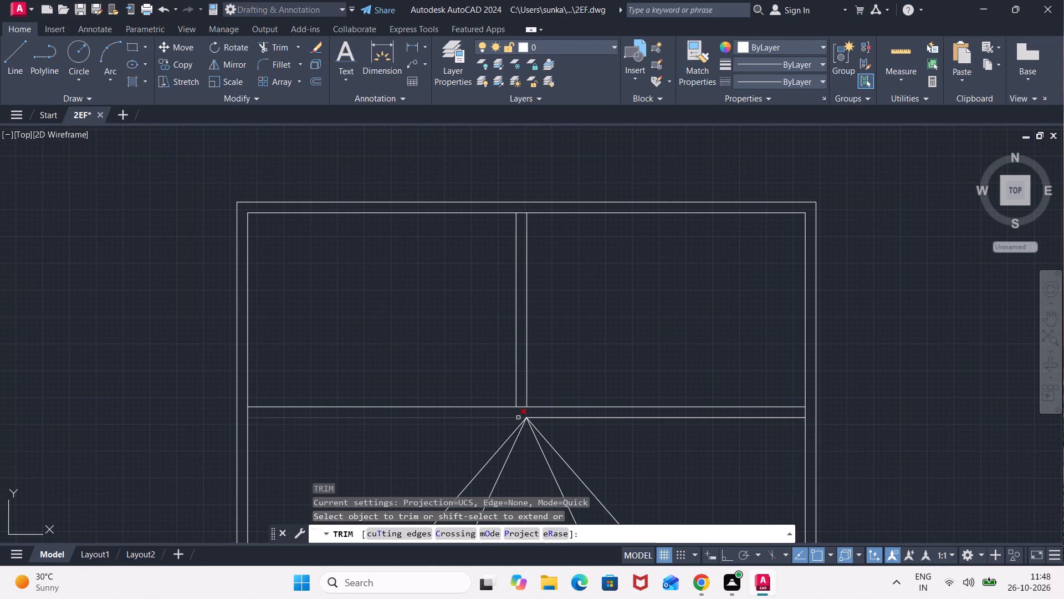
pyautogui.click(520, 409)
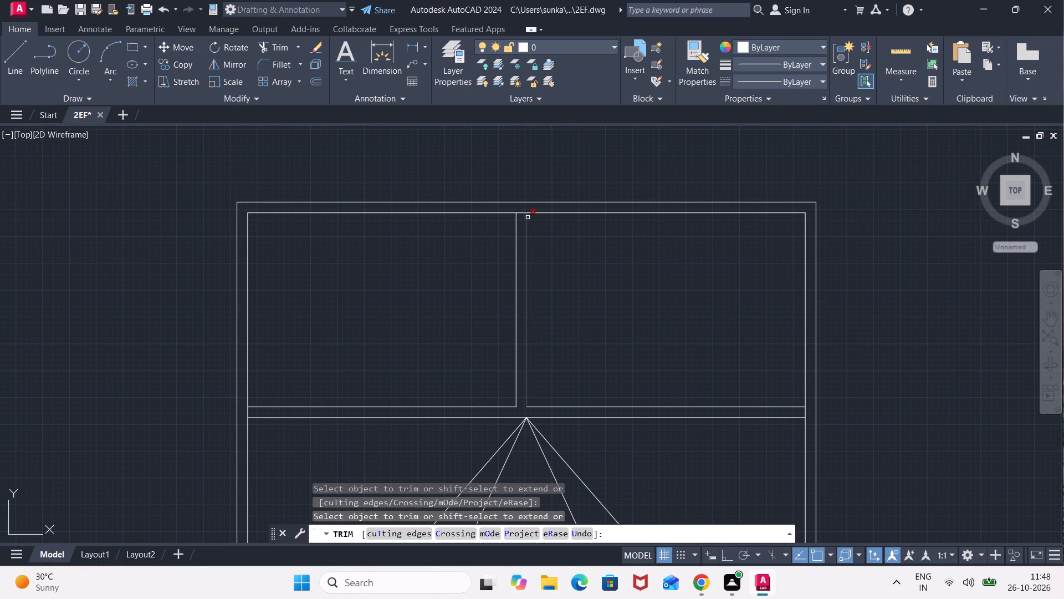
pyautogui.click(520, 212)
pyautogui.scroll(-1, 600, 316)
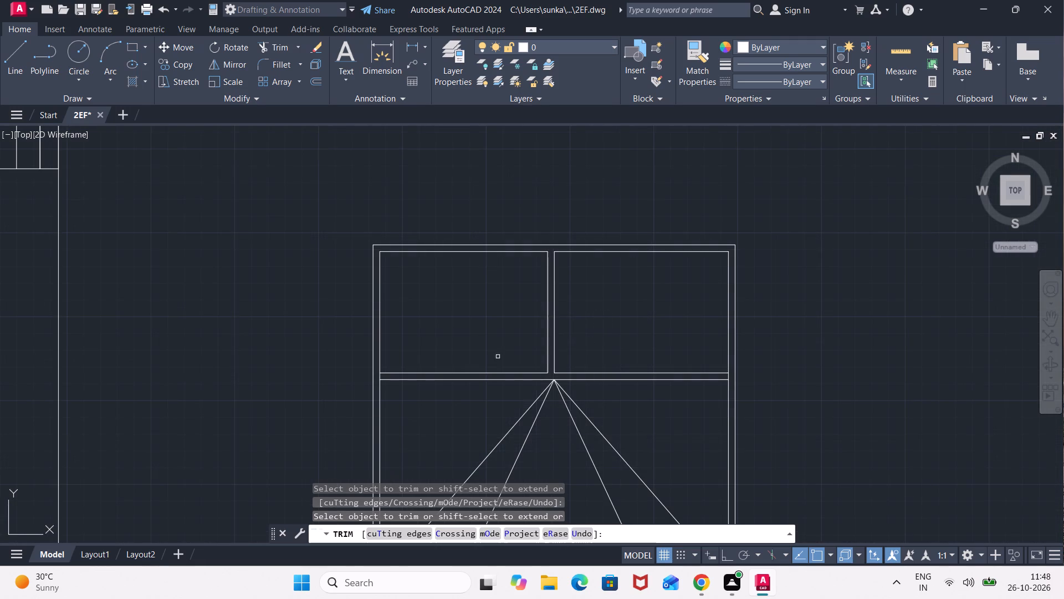
pyautogui.scroll(2, 384, 383)
pyautogui.click(380, 369)
pyautogui.click(367, 370)
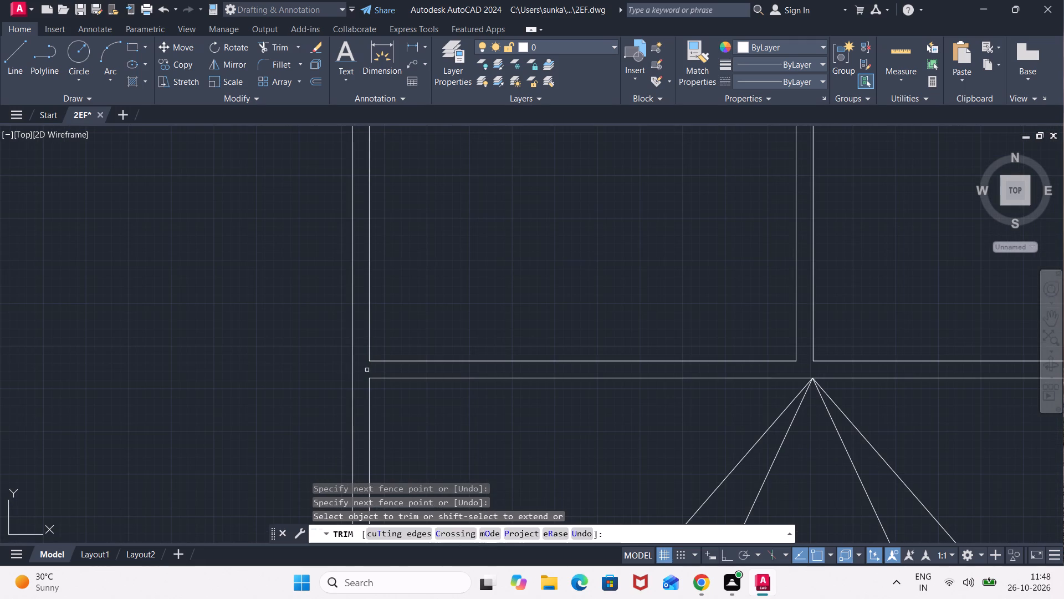
pyautogui.scroll(-2, 797, 369)
pyautogui.moveTo(909, 404); pyautogui.dragTo(565, 316, button='middle')
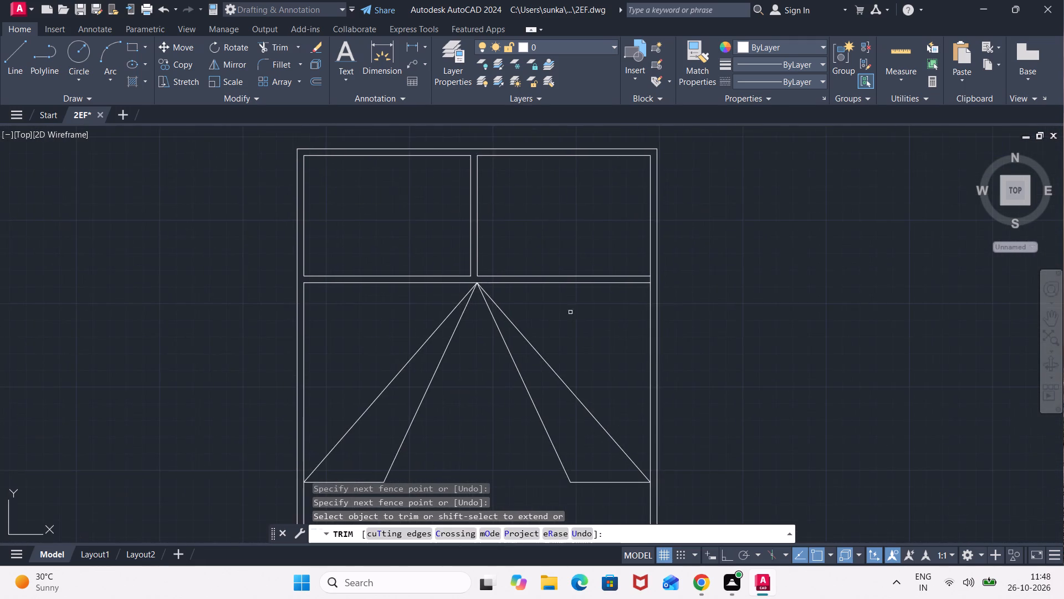
pyautogui.scroll(2, 651, 278)
pyautogui.click(649, 278)
pyautogui.scroll(-3, 564, 347)
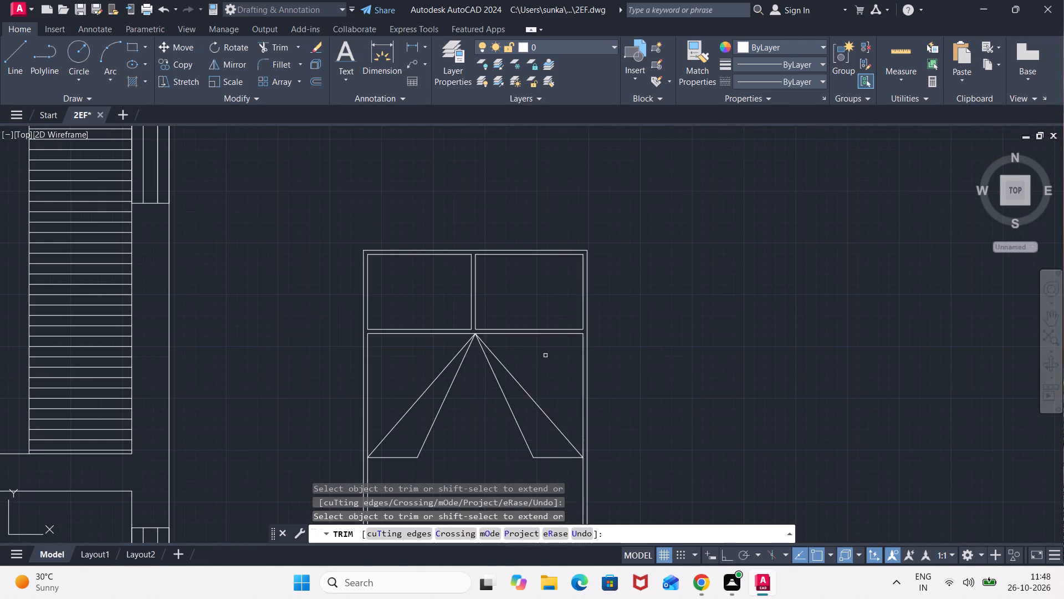
# Trim away the two 1' horizontal base lines of the slanted triangles.
pyautogui.click(549, 454)
pyautogui.click(551, 458)
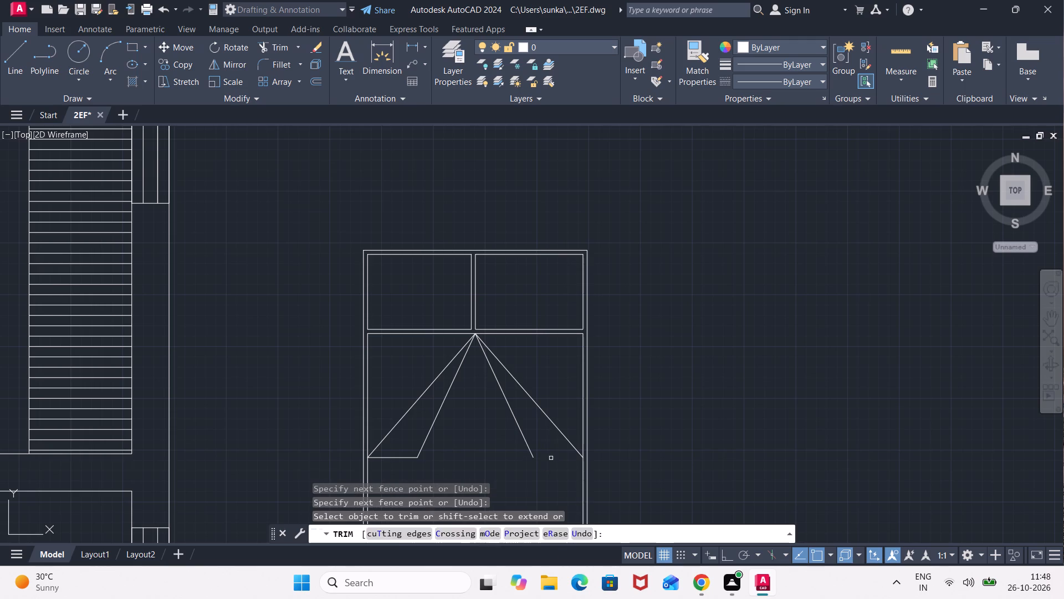
pyautogui.click(388, 459)
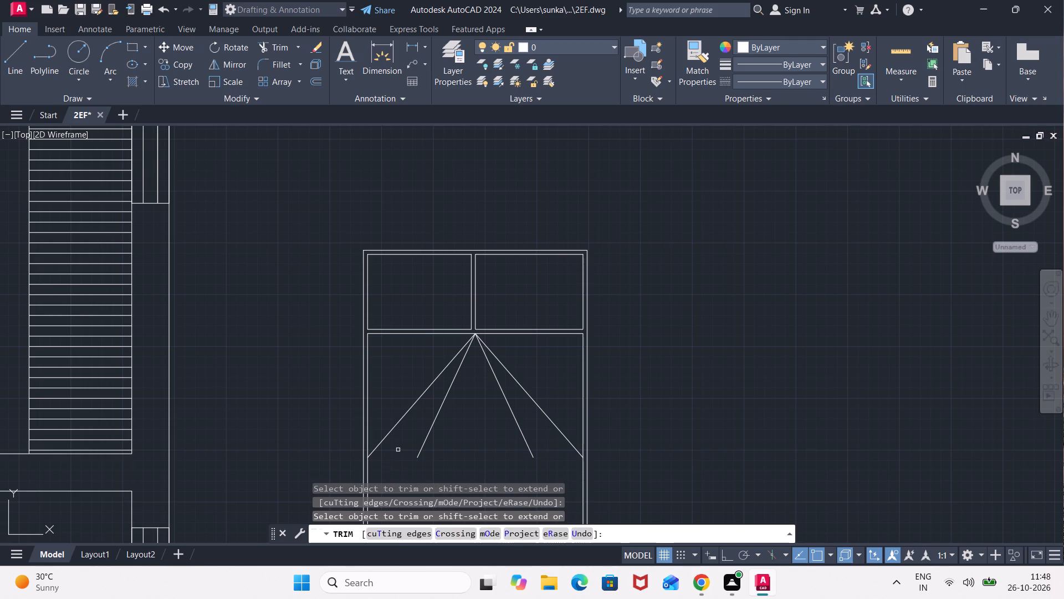
pyautogui.press('Escape')
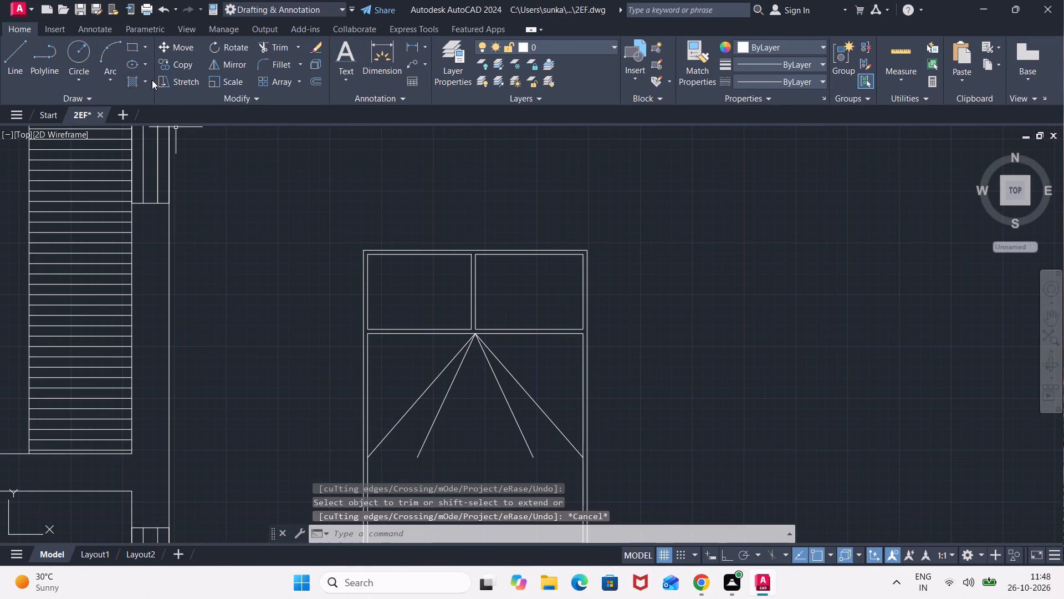
# Draw a shallow upward-bulging arc by start, end and direction between the lower ends of the two left slanted lines.
pyautogui.click(106, 82)
pyautogui.click(182, 248)
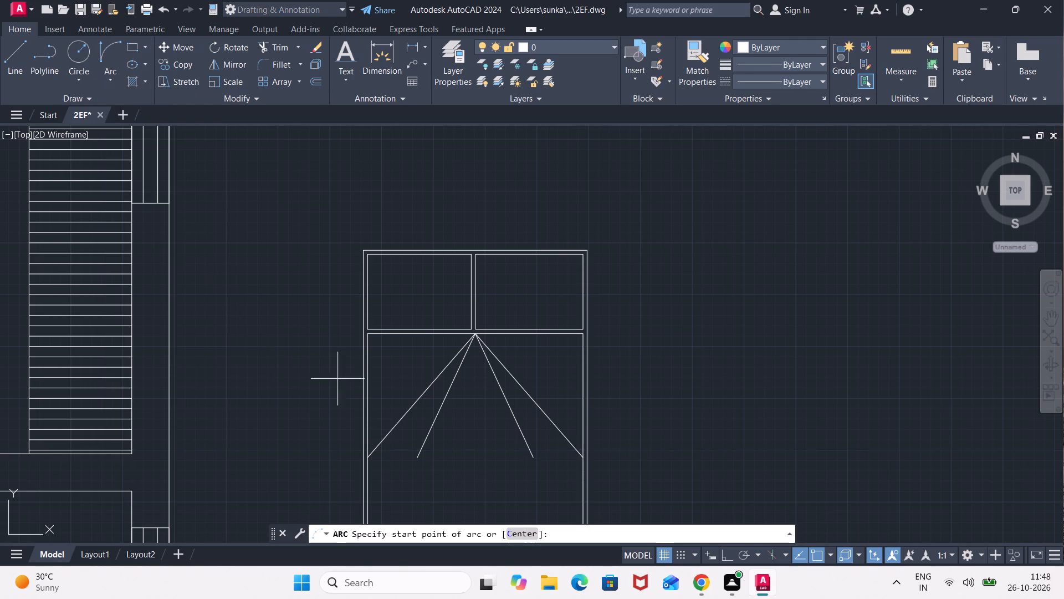
pyautogui.scroll(2, 373, 458)
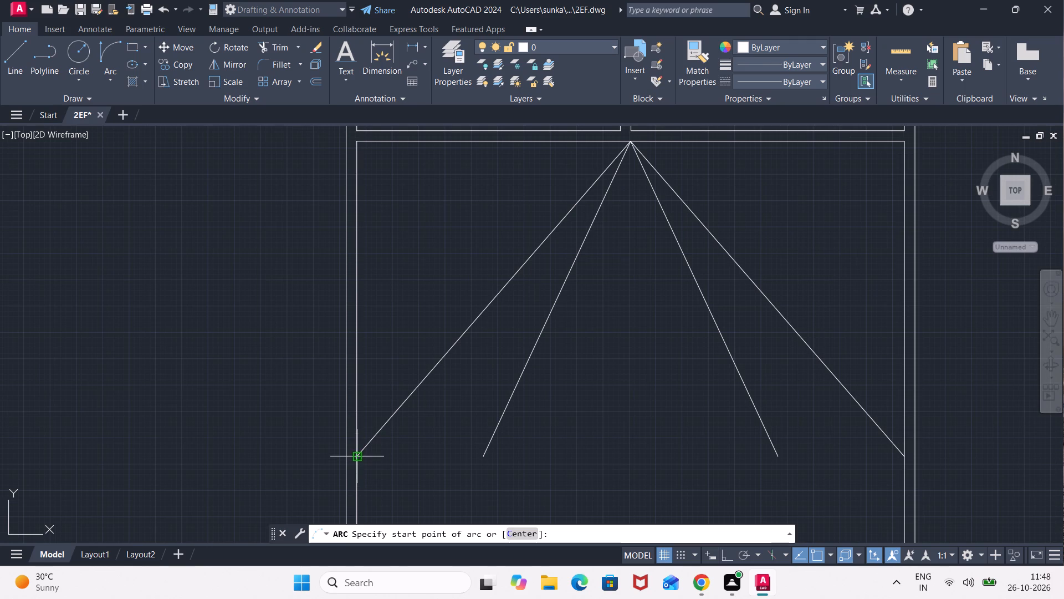
pyautogui.click(359, 453)
pyautogui.click(480, 455)
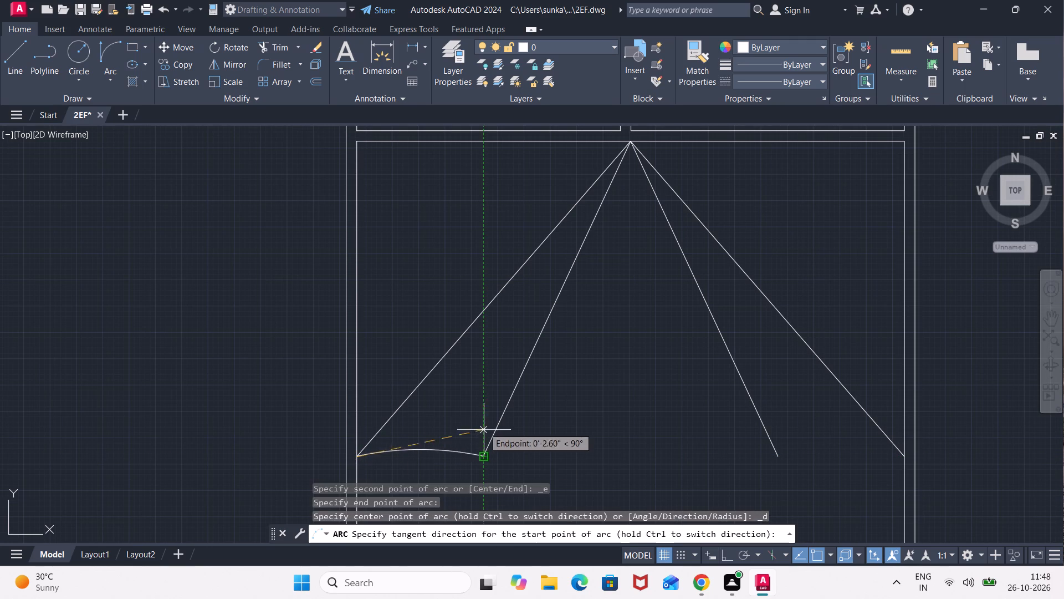
pyautogui.click(486, 384)
pyautogui.click(485, 402)
pyautogui.click(433, 457)
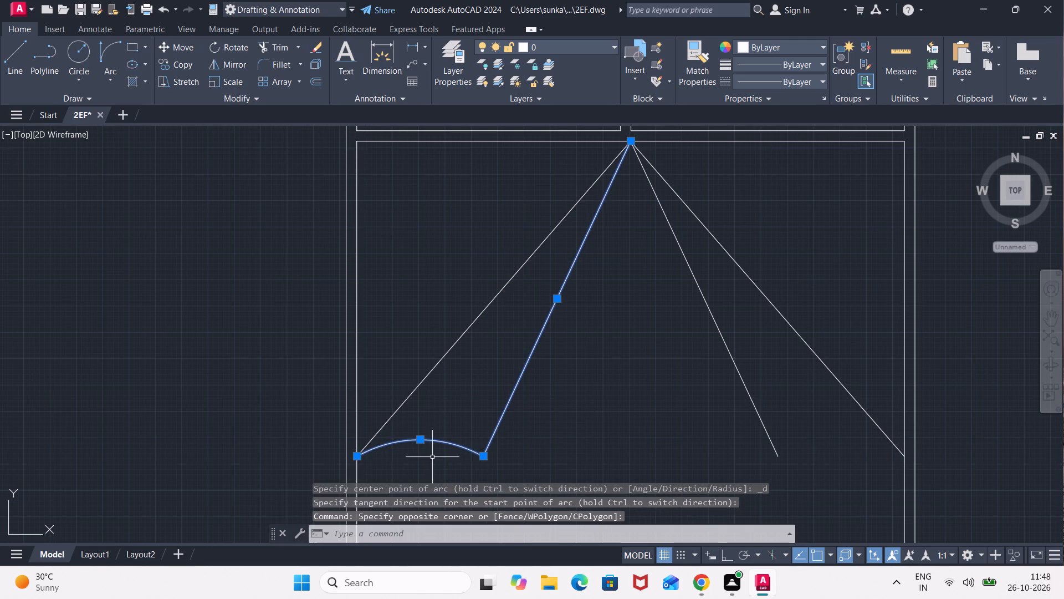
pyautogui.press('Escape')
# Mirror the arc about the vertical axis through the slanted lines' apex, keeping the source arc.
pyautogui.click(455, 437)
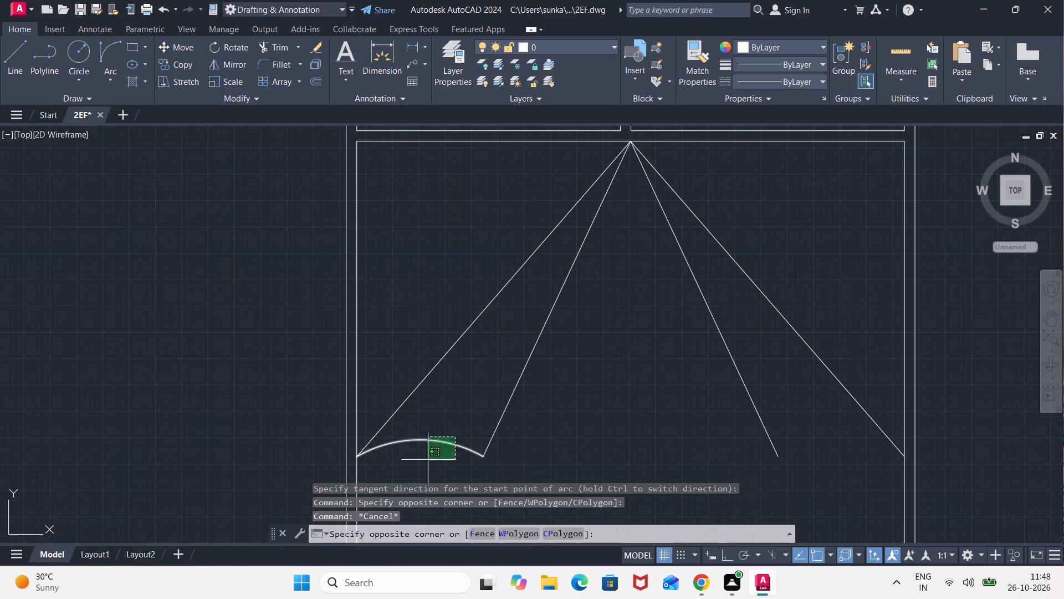
pyautogui.click(428, 460)
pyautogui.write('MI')
pyautogui.press('Return')
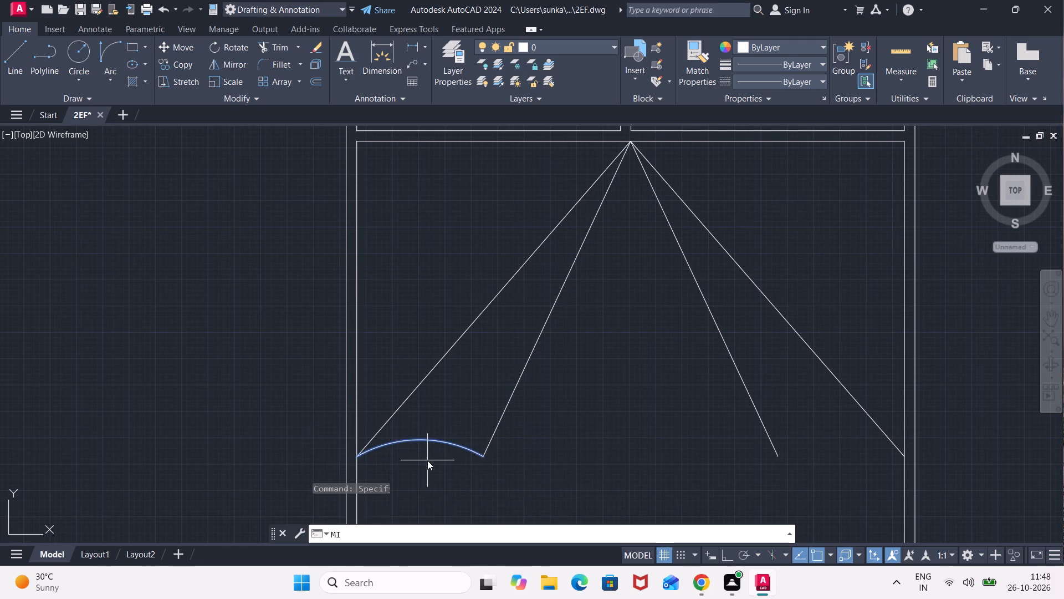
pyautogui.click(628, 140)
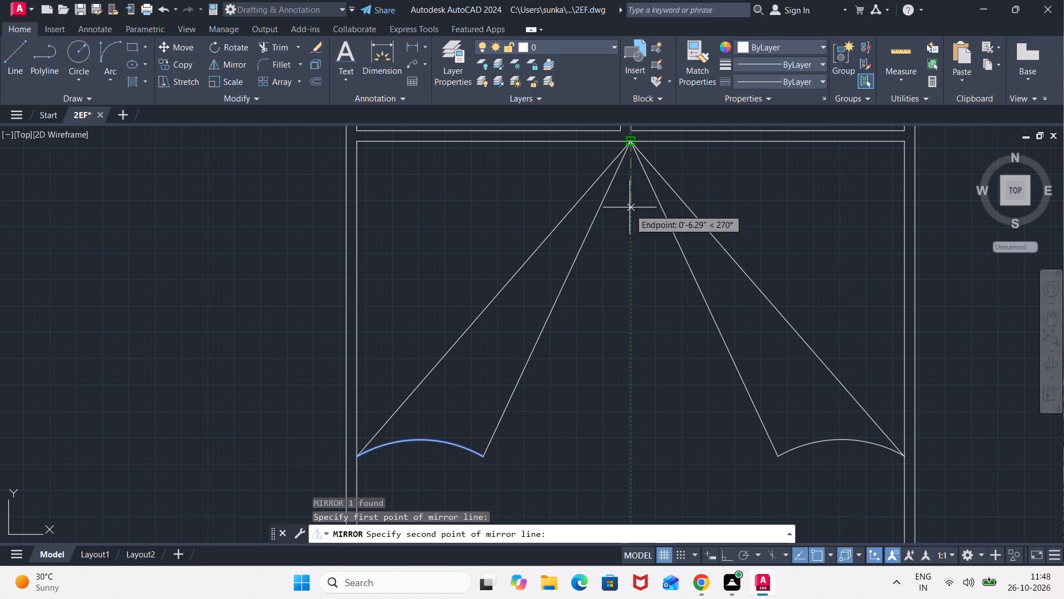
pyautogui.click(630, 314)
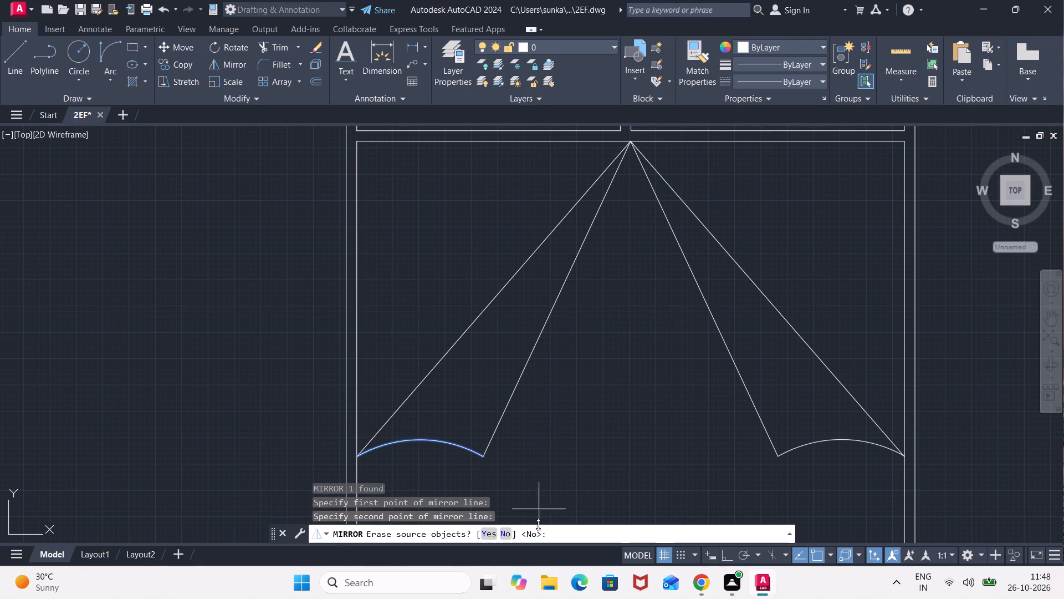
pyautogui.click(509, 536)
# Move the whole bed outline by its lower-left corner into the master bedroom, above the room label.
pyautogui.scroll(-3, 563, 415)
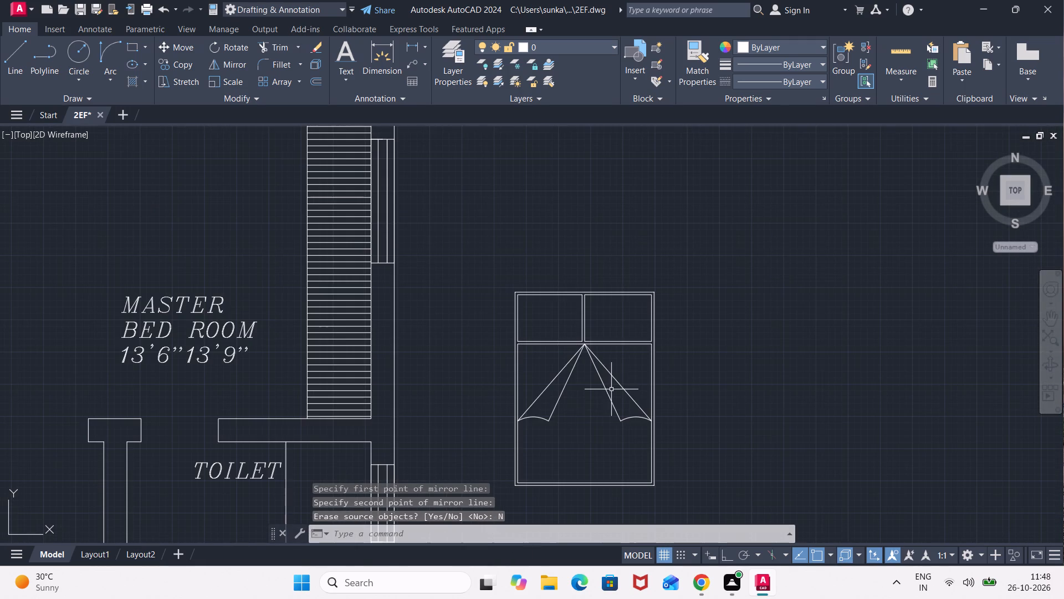
pyautogui.scroll(-1, 689, 327)
pyautogui.click(705, 286)
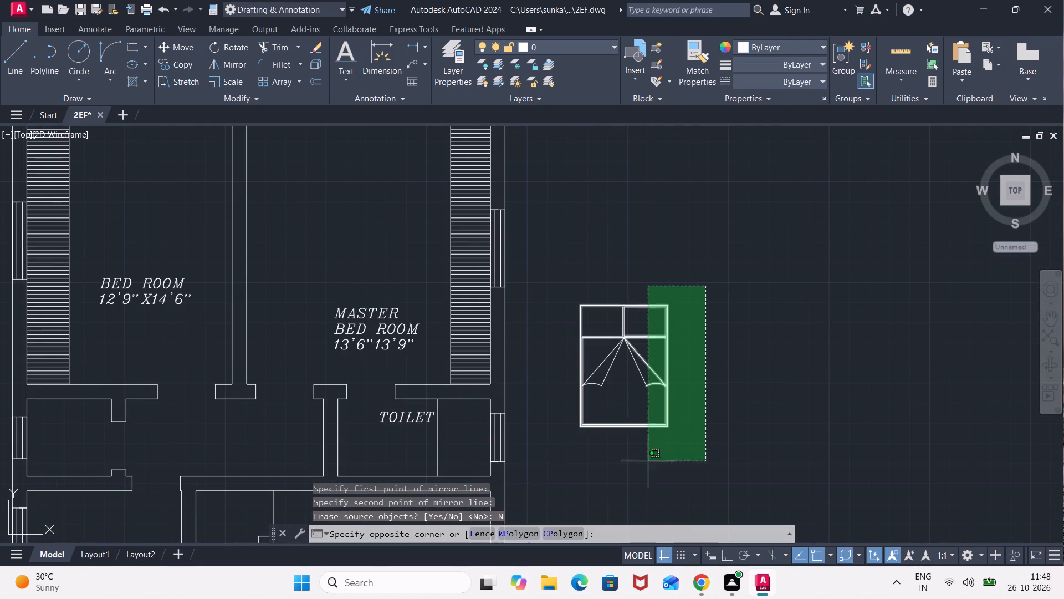
pyautogui.click(562, 469)
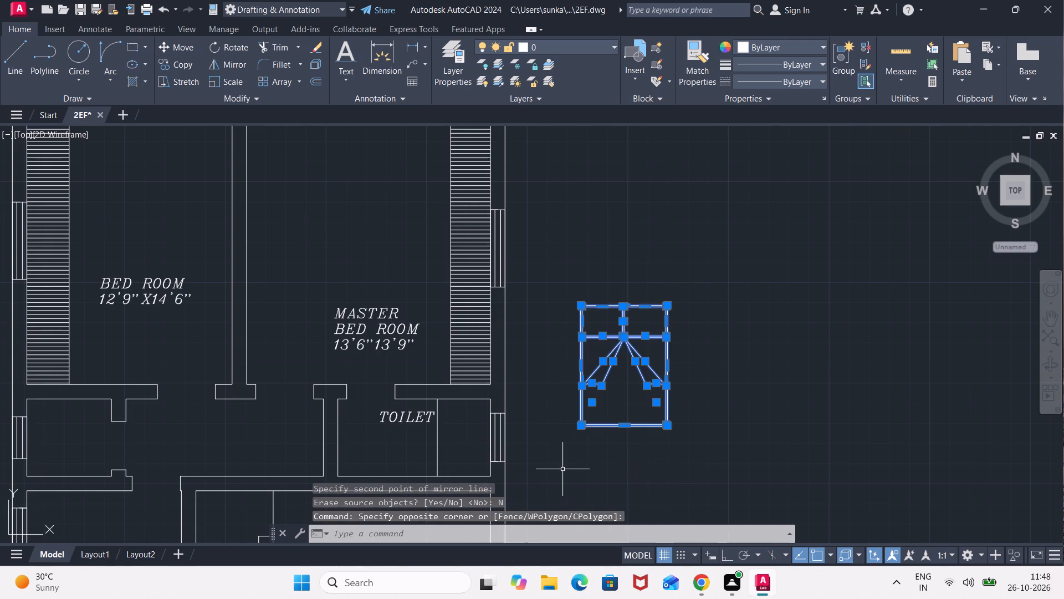
pyautogui.press('m')
pyautogui.press('Return')
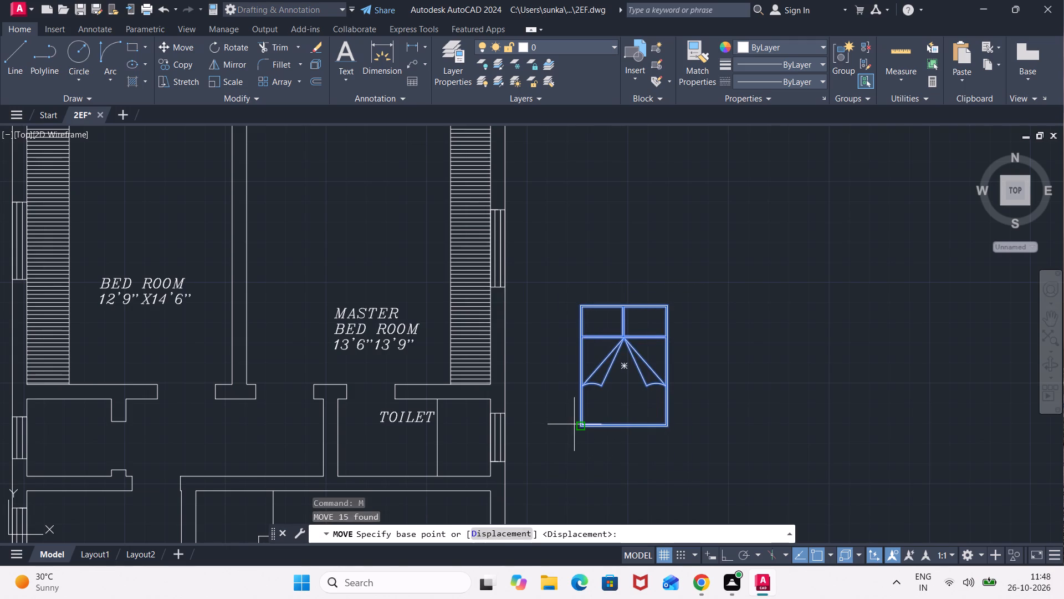
pyautogui.click(580, 426)
pyautogui.moveTo(313, 269); pyautogui.dragTo(313, 268, button='middle')
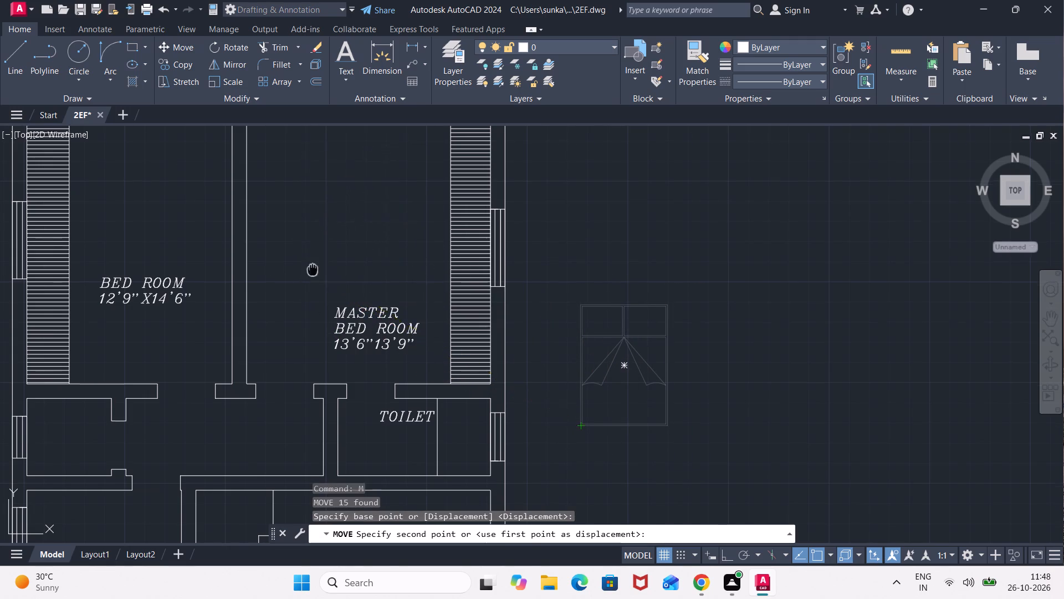
pyautogui.moveTo(313, 268); pyautogui.dragTo(318, 329, button='middle')
pyautogui.click(331, 325)
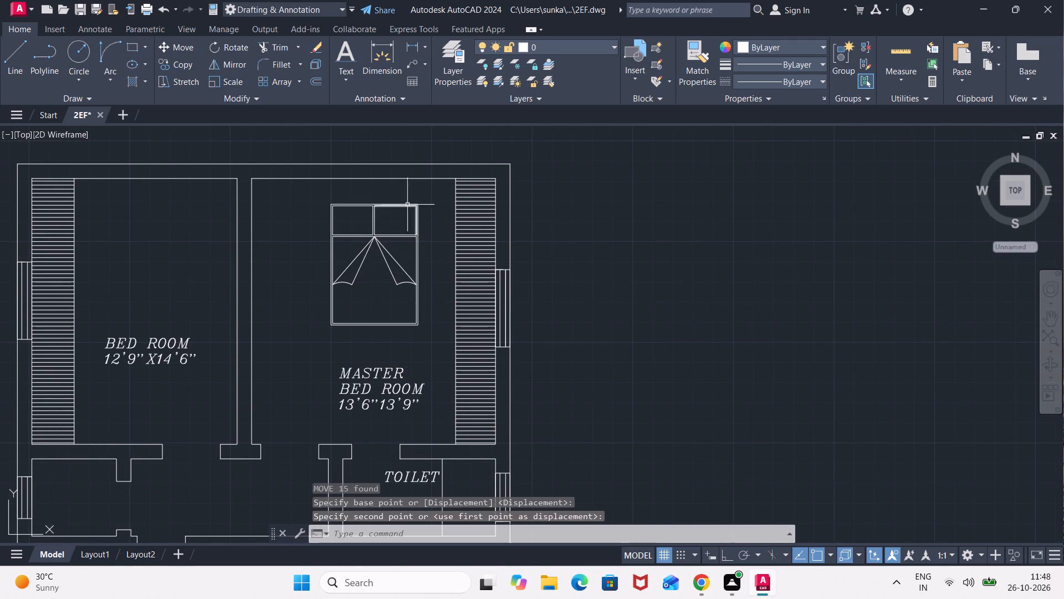
# Copy the bed about 11' straight across into the 12'9"X14'6" bedroom, above its label.
pyautogui.click(435, 194)
pyautogui.click(323, 344)
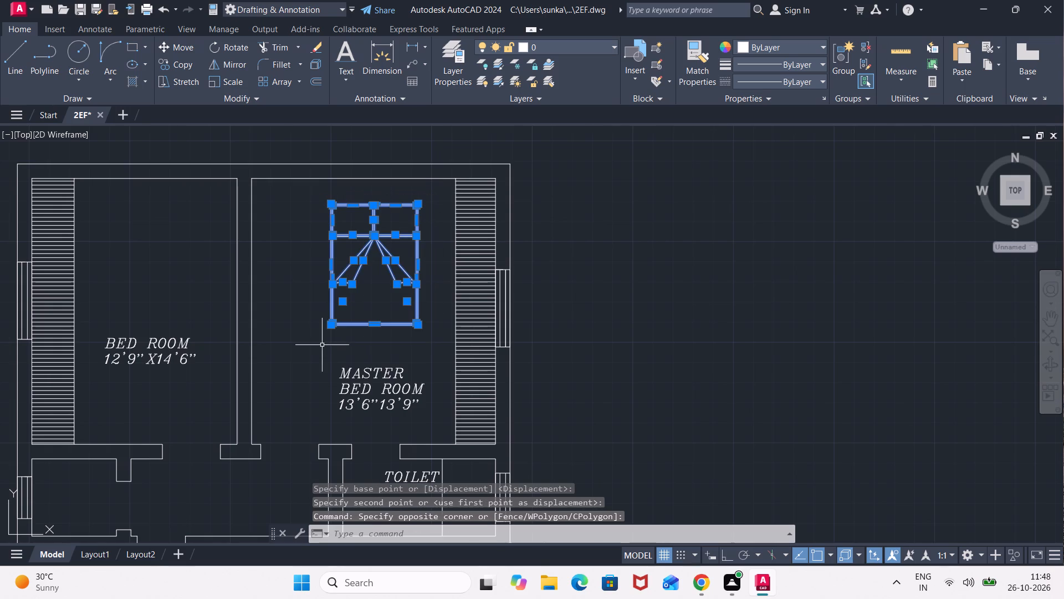
pyautogui.write('CO')
pyautogui.press('Return')
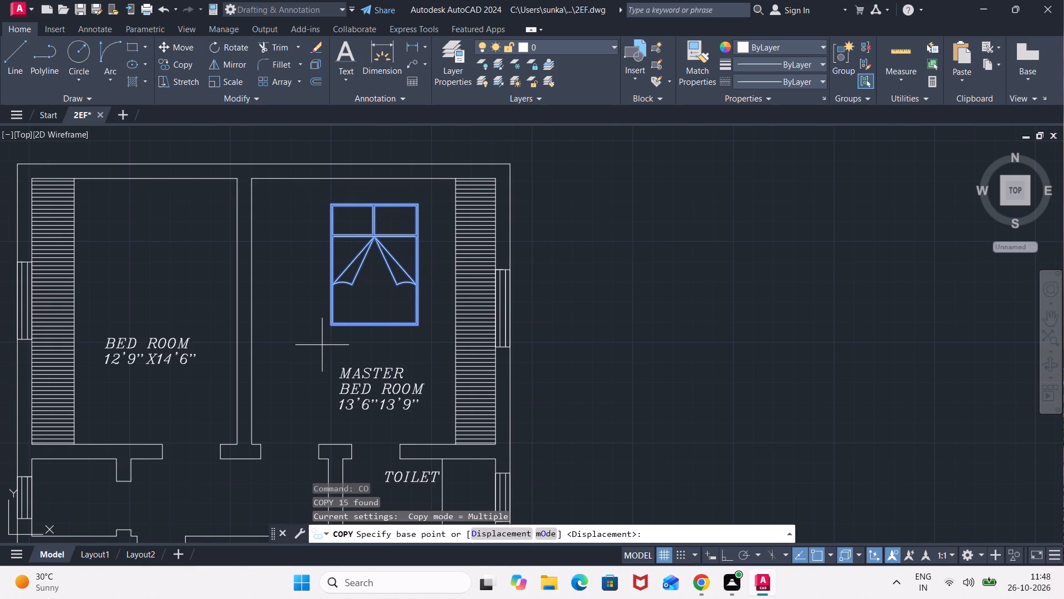
pyautogui.click(328, 329)
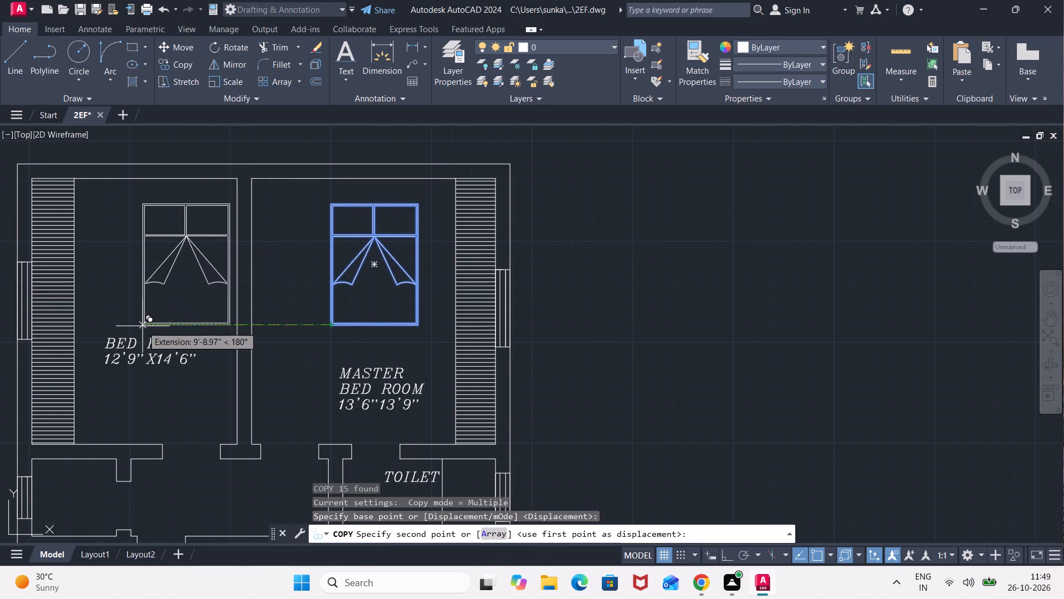
pyautogui.moveTo(142, 326); pyautogui.dragTo(250, 327, button='middle')
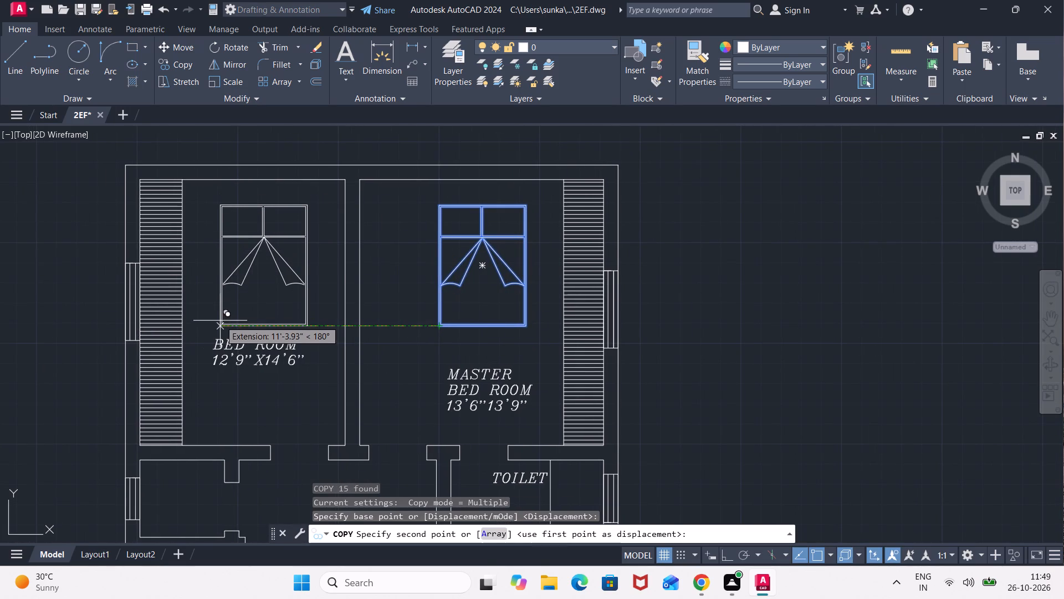
pyautogui.click(217, 322)
pyautogui.scroll(-3, 410, 329)
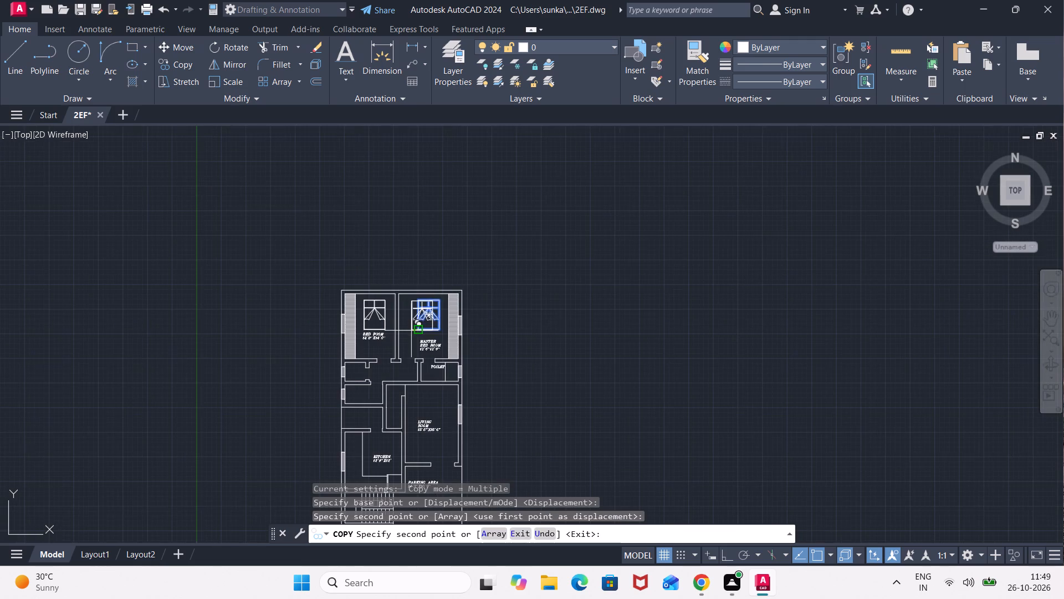
pyautogui.moveTo(406, 291); pyautogui.dragTo(391, 172, button='middle')
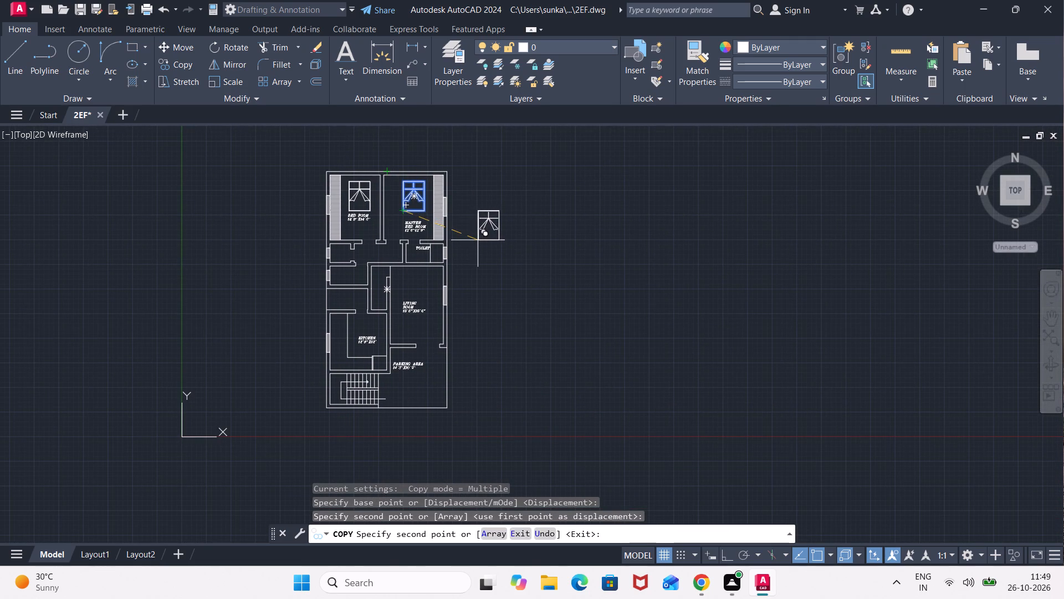
pyautogui.press('Escape')
# Insert the Vehicles - Imperial block from the architectural tool palette in the empty space beside the plan, and close the palette.
pyautogui.scroll(3, 423, 361)
pyautogui.moveTo(421, 378); pyautogui.dragTo(411, 347, button='middle')
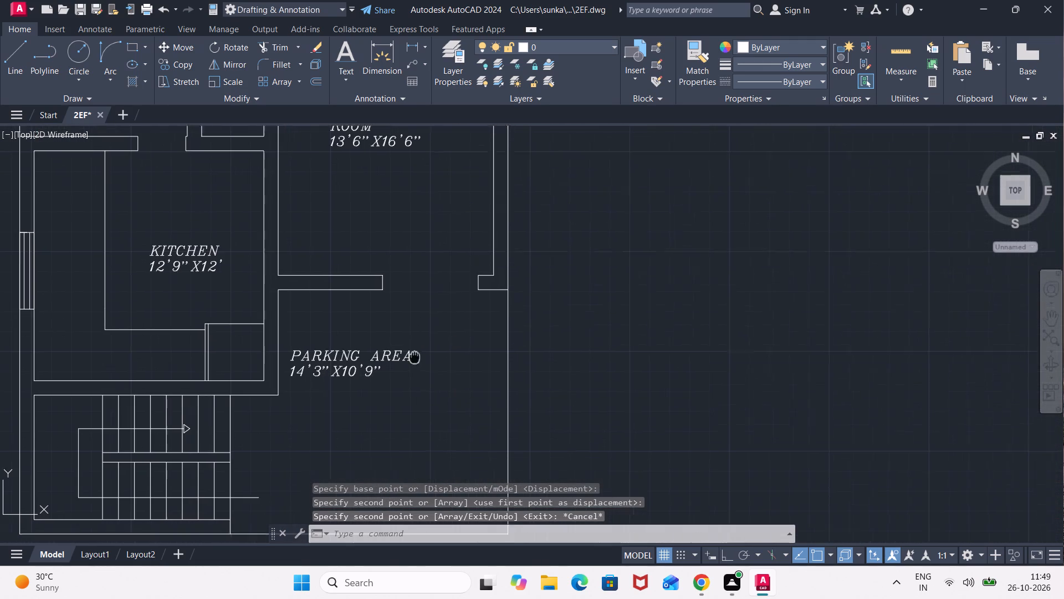
pyautogui.moveTo(411, 347); pyautogui.dragTo(382, 303, button='middle')
pyautogui.write('TOOL')
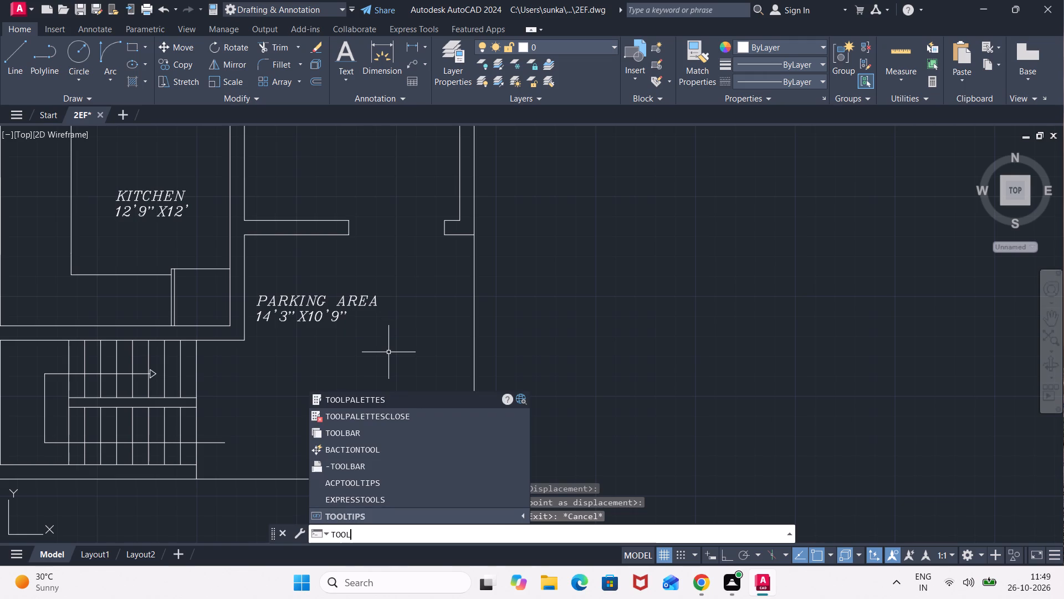
pyautogui.click(387, 398)
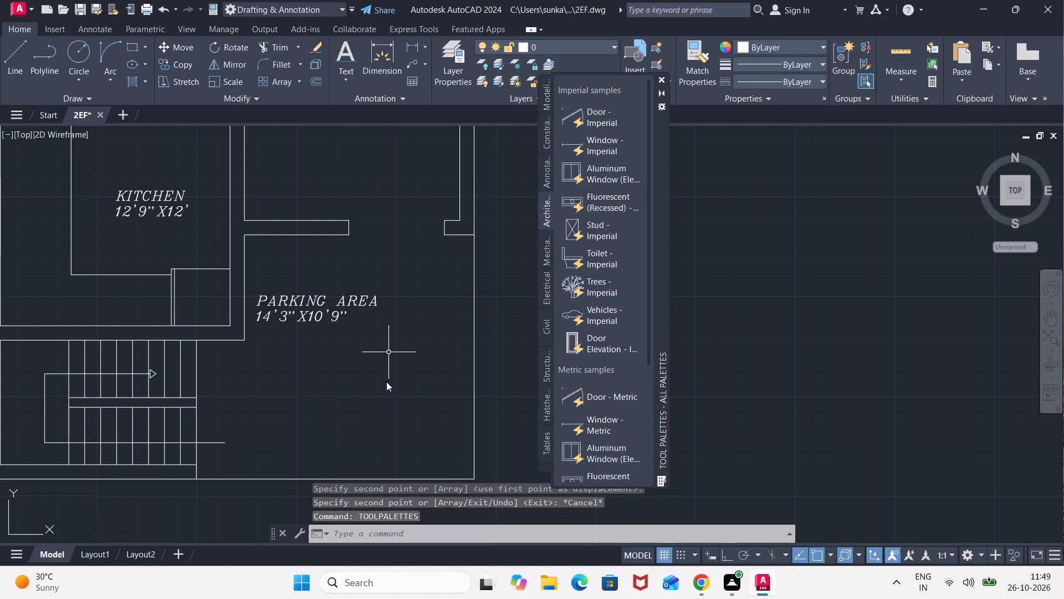
pyautogui.click(546, 216)
pyautogui.scroll(-1, 594, 205)
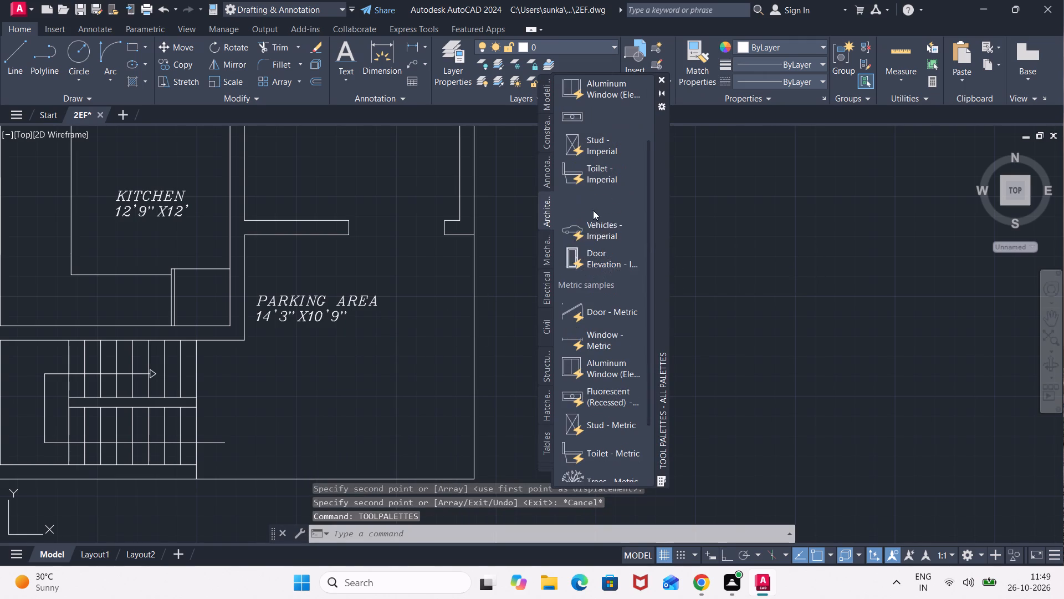
pyautogui.click(601, 236)
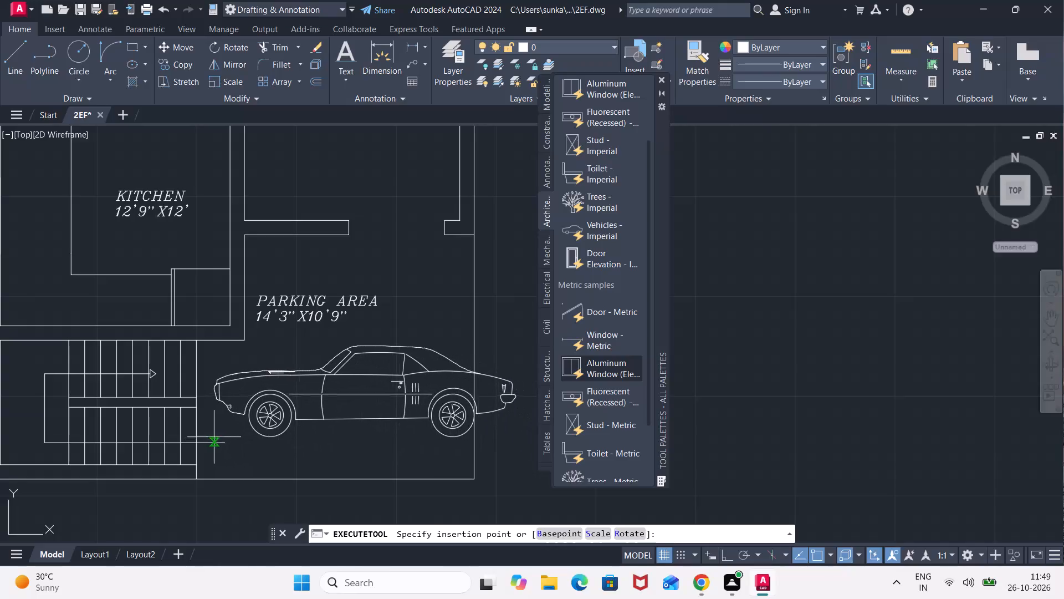
pyautogui.click(725, 345)
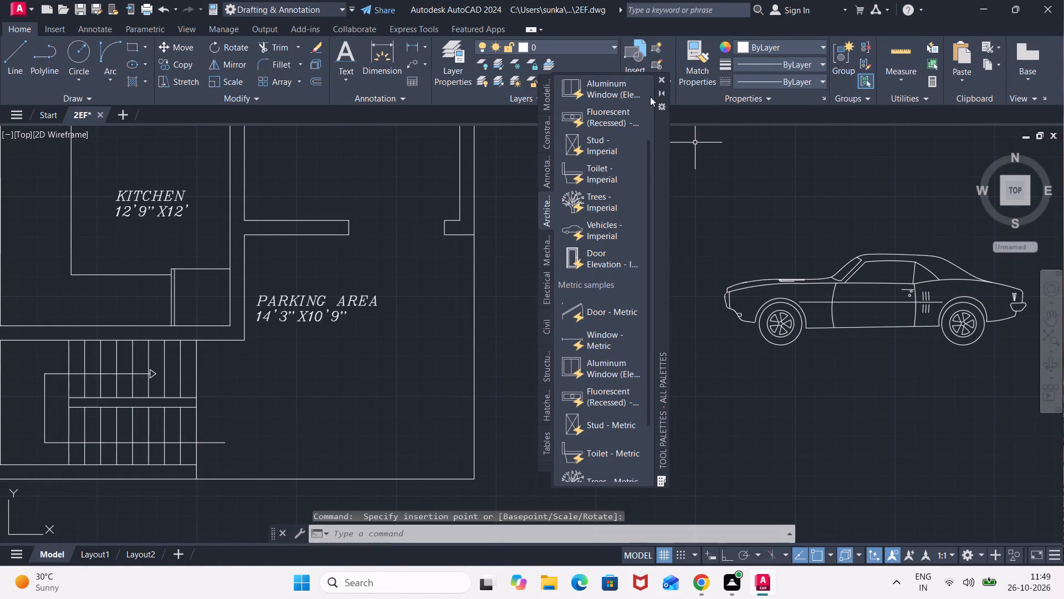
pyautogui.click(662, 77)
# Scale the car block down freehand from a base point under its front wheel.
pyautogui.scroll(-1, 761, 230)
pyautogui.moveTo(759, 232); pyautogui.dragTo(750, 235, button='middle')
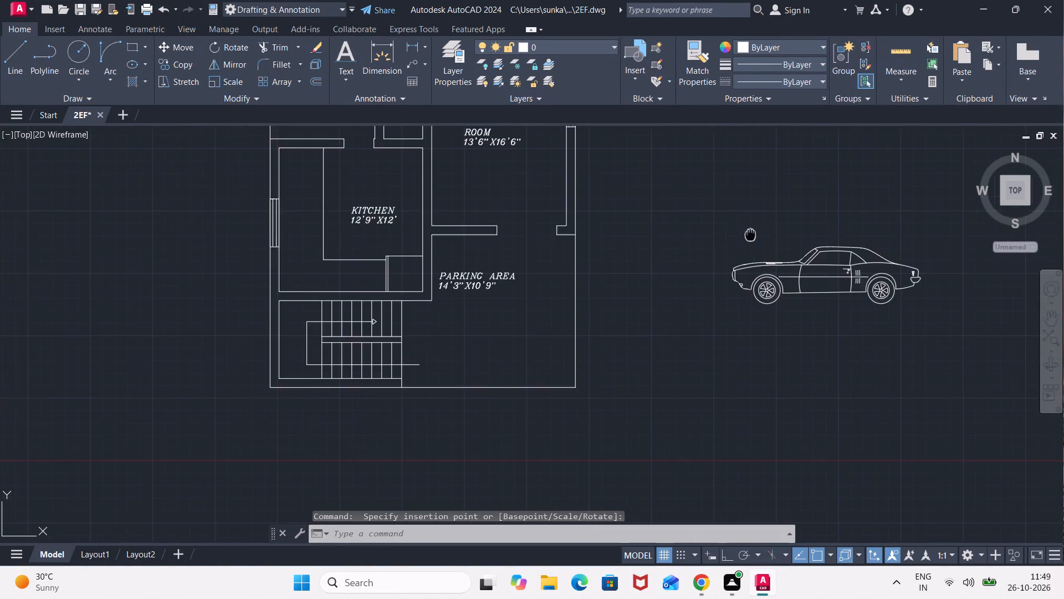
pyautogui.moveTo(750, 235); pyautogui.dragTo(588, 250, button='middle')
pyautogui.click(784, 232)
pyautogui.click(555, 397)
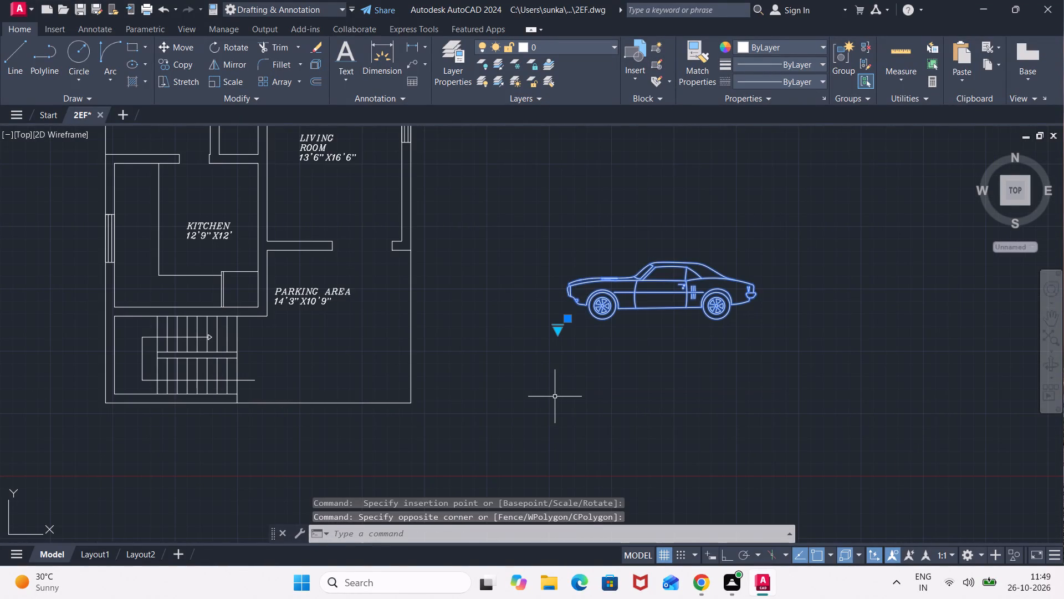
pyautogui.write('SC')
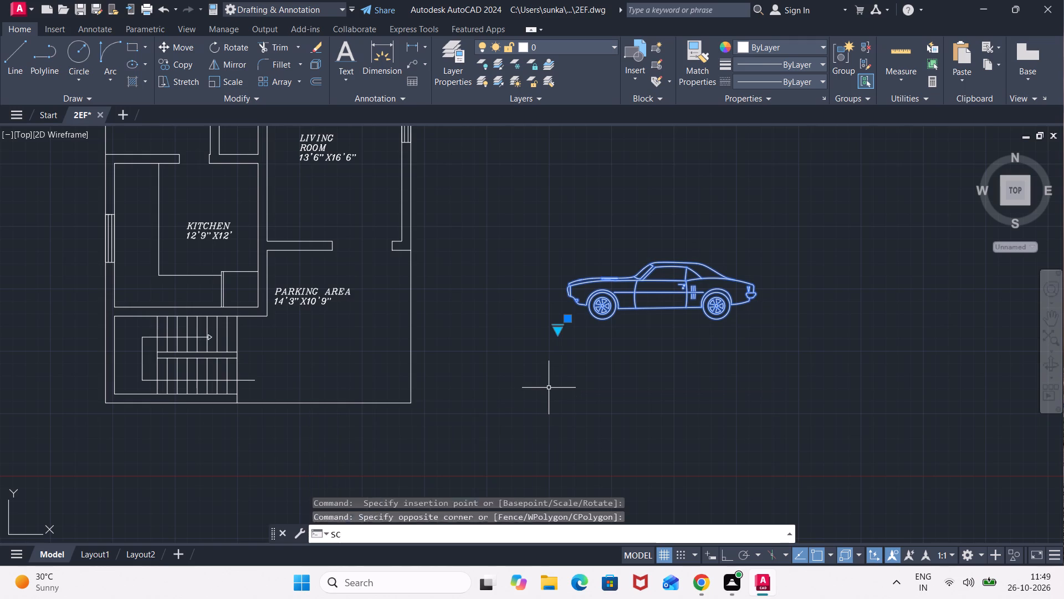
pyautogui.press('Return')
pyautogui.click(594, 318)
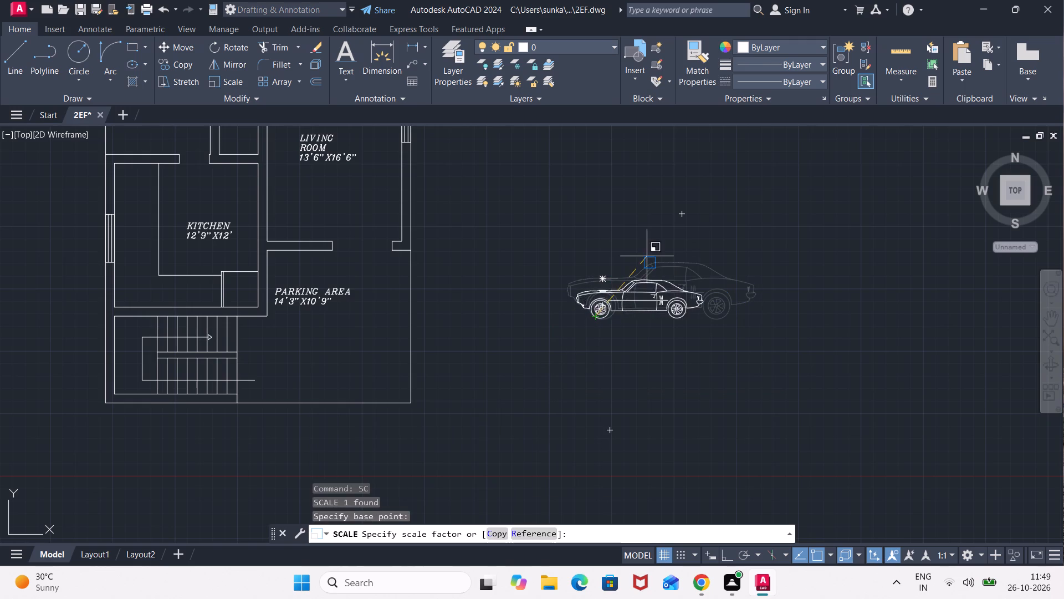
pyautogui.click(657, 250)
# Move the car closer to the plan, just outside the parking area's outer wall line.
pyautogui.moveTo(734, 248); pyautogui.dragTo(734, 267)
pyautogui.click(539, 356)
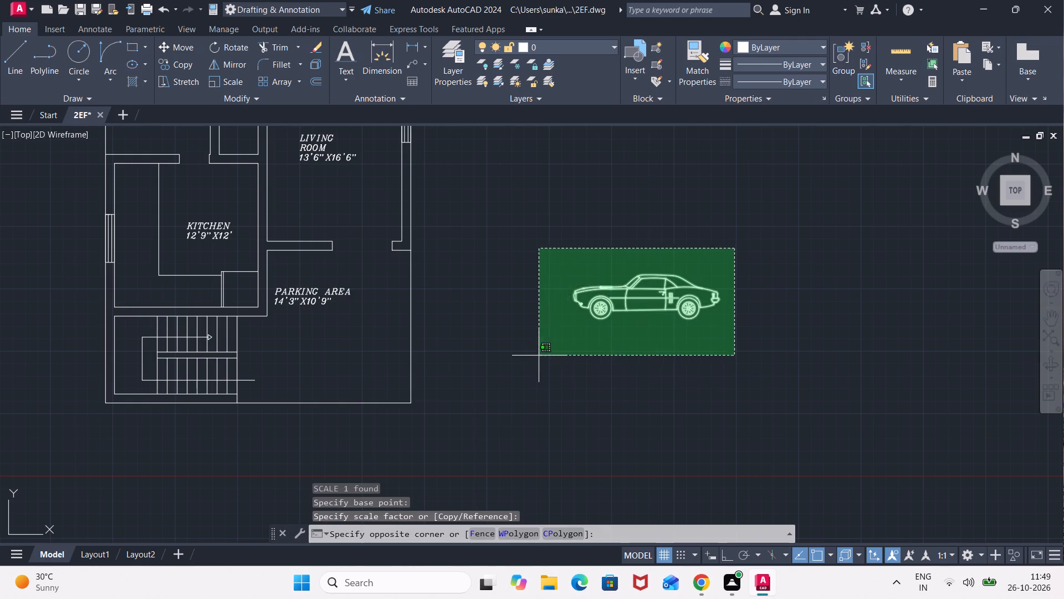
pyautogui.press('m')
pyautogui.press('Return')
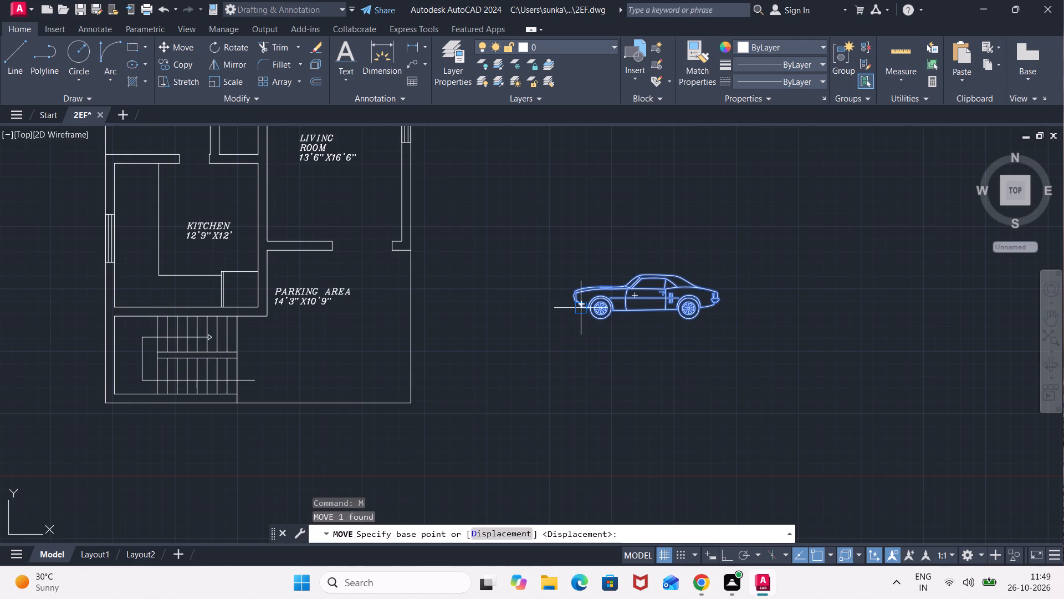
pyautogui.click(579, 301)
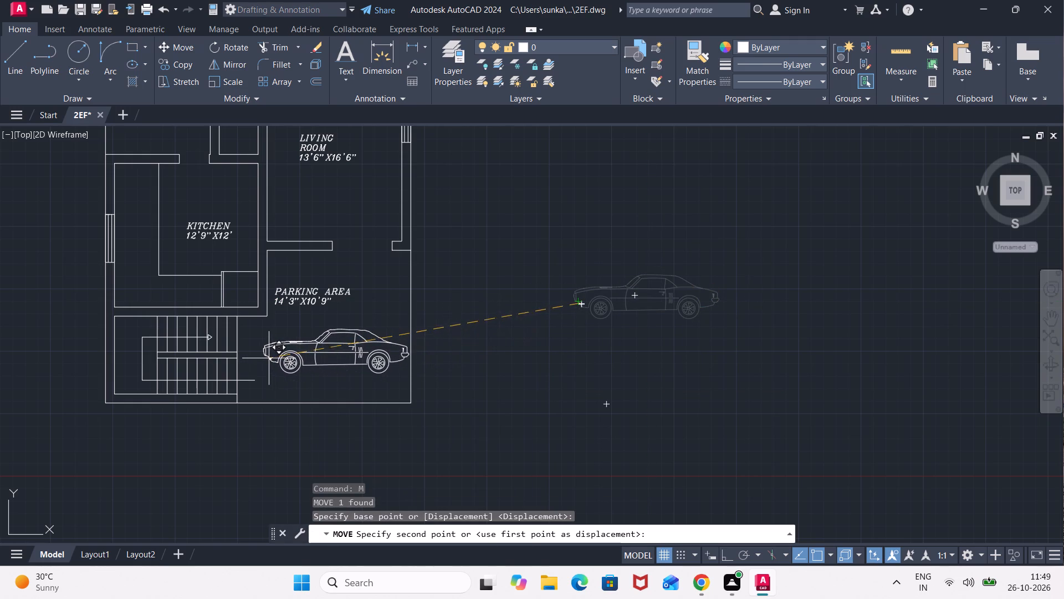
pyautogui.scroll(2, 268, 354)
pyautogui.scroll(-2, 581, 305)
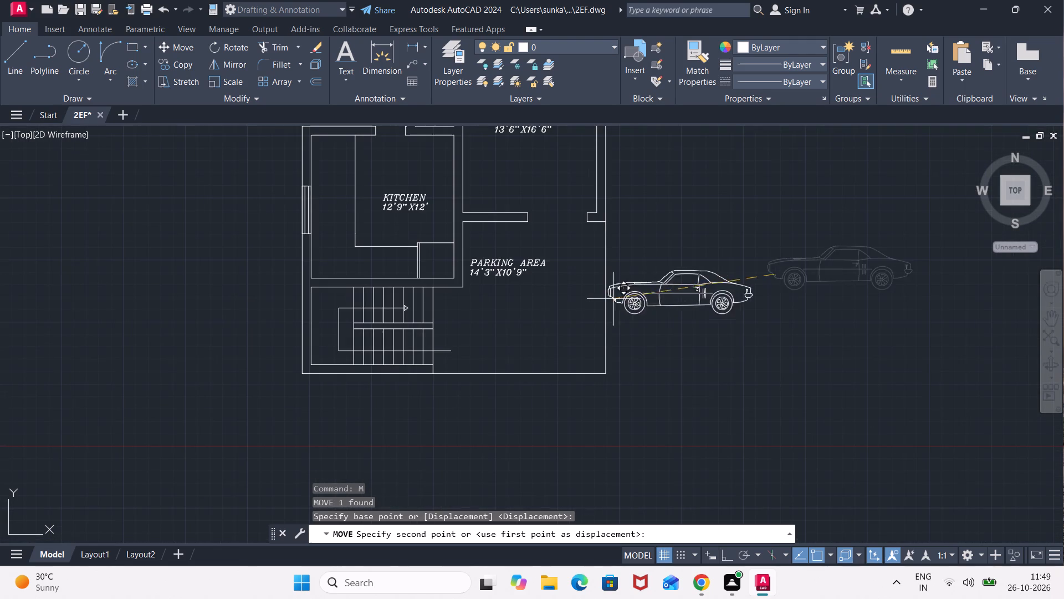
pyautogui.click(663, 285)
# Scale the car block down further, freehand, from a base point under its front wheel.
pyautogui.click(823, 235)
pyautogui.click(634, 379)
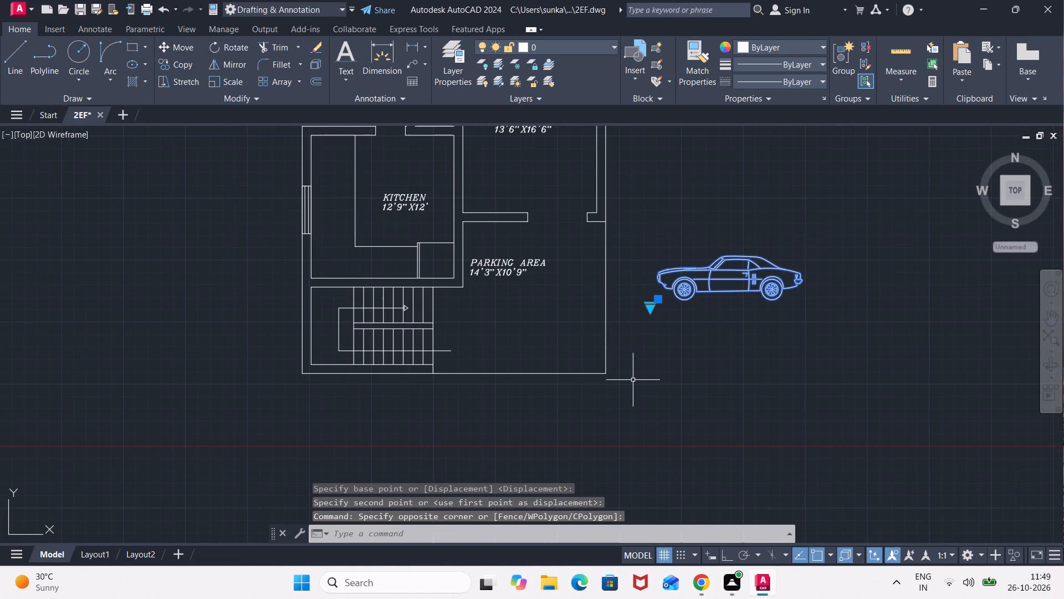
pyautogui.write('SC')
pyautogui.press('Return')
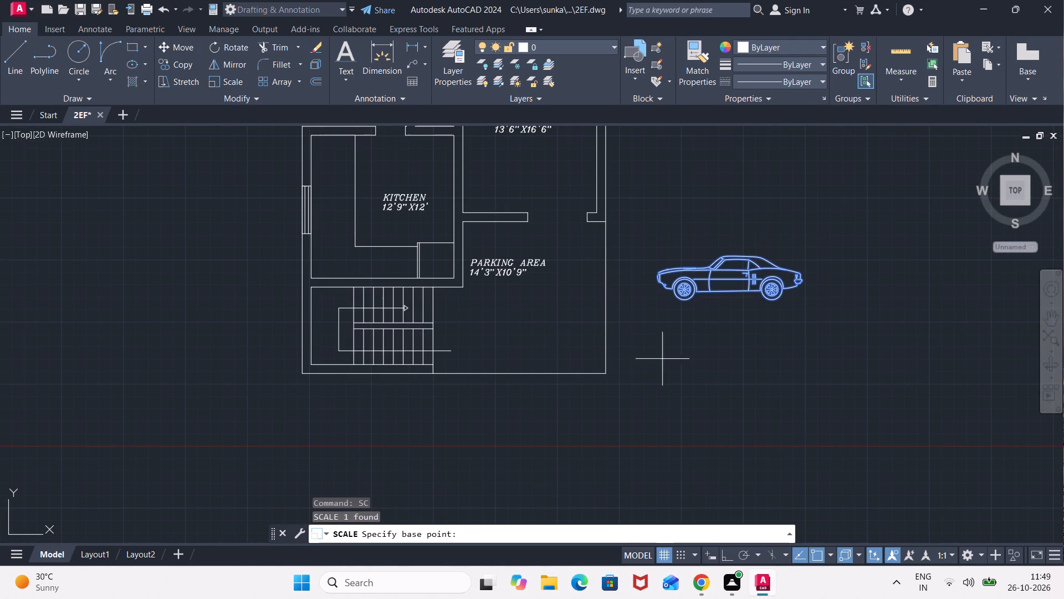
pyautogui.click(687, 297)
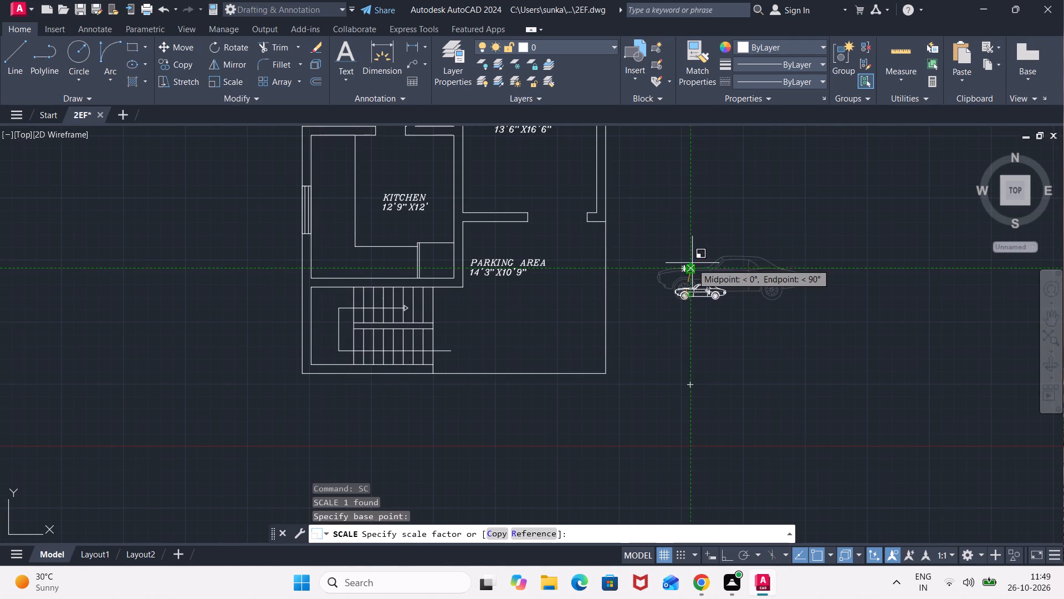
pyautogui.click(696, 250)
# Move the car inside the parking area, into the open space below its label and beside the staircase.
pyautogui.click(762, 255)
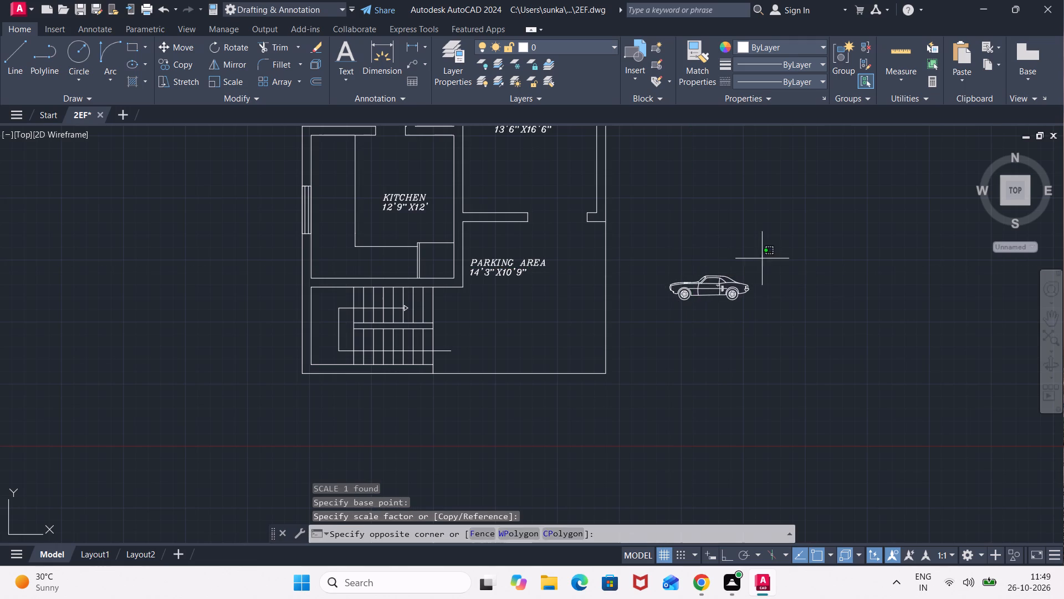
pyautogui.click(657, 333)
pyautogui.press('m')
pyautogui.press('Return')
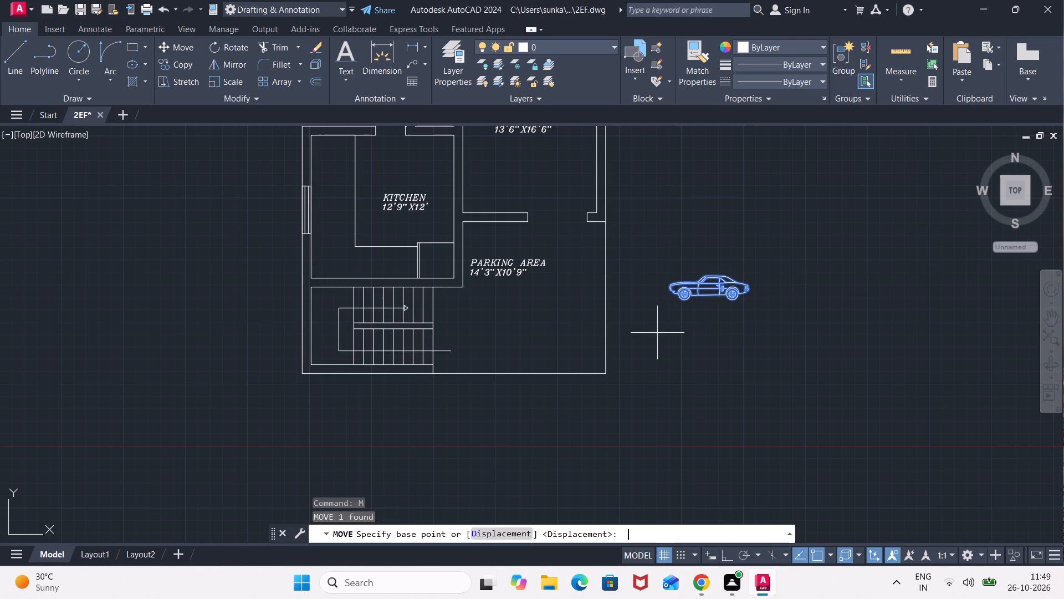
pyautogui.click(691, 294)
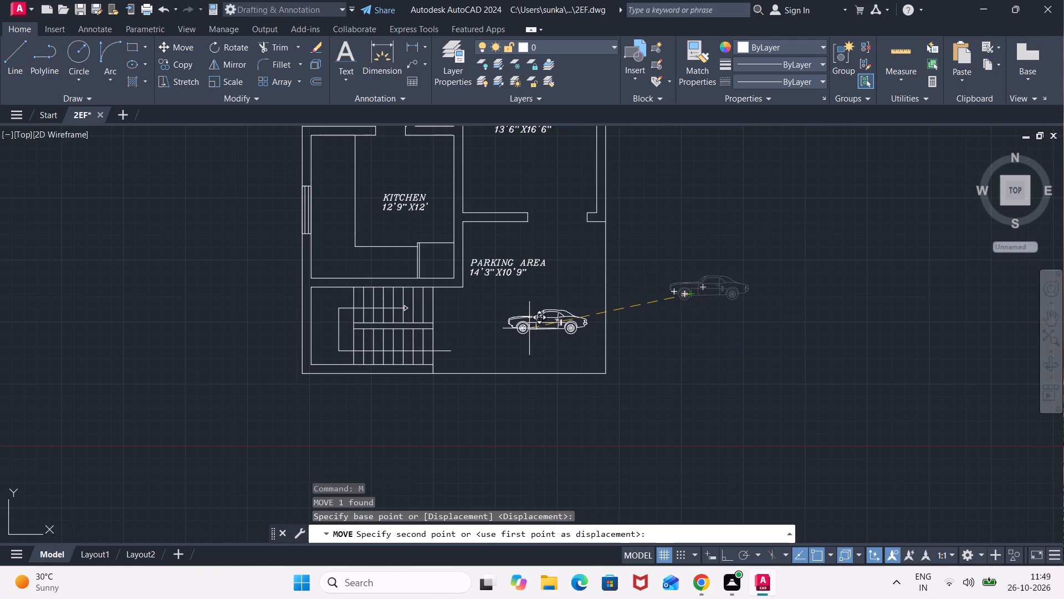
pyautogui.click(525, 322)
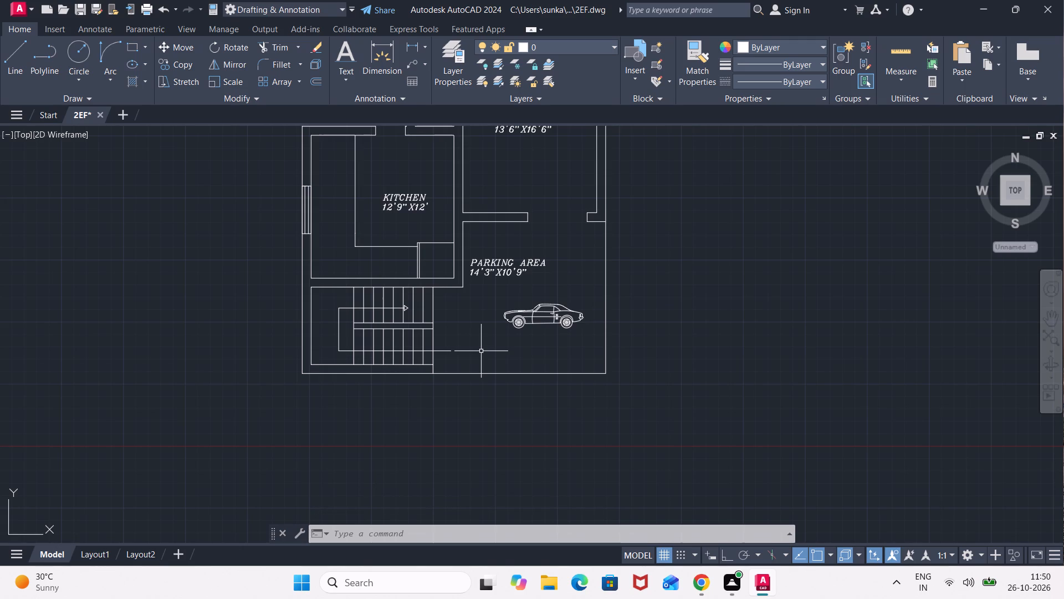
# Draw a narrow rectangular outline about 5'5" long against the living room wall shared with the kitchen side, with ortho on.
pyautogui.moveTo(527, 240); pyautogui.dragTo(472, 364, button='middle')
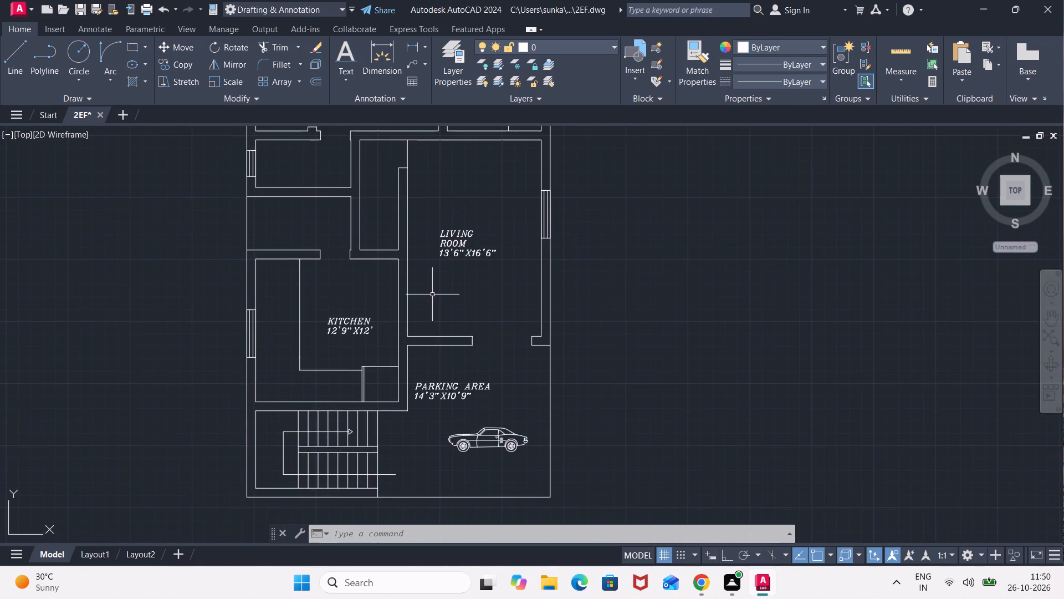
pyautogui.scroll(2, 432, 293)
pyautogui.press('l')
pyautogui.press('Return')
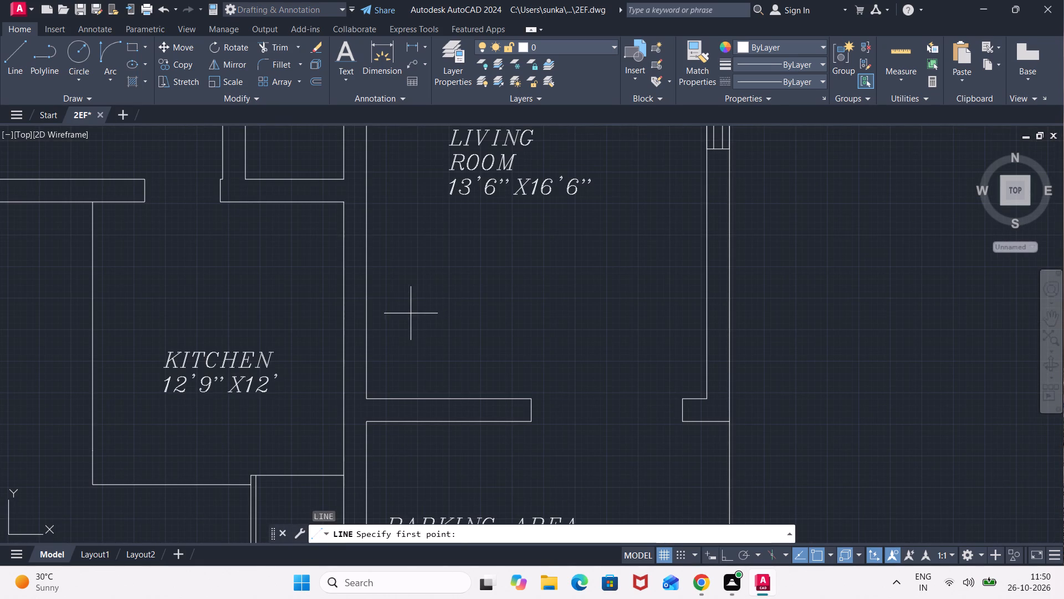
pyautogui.click(367, 292)
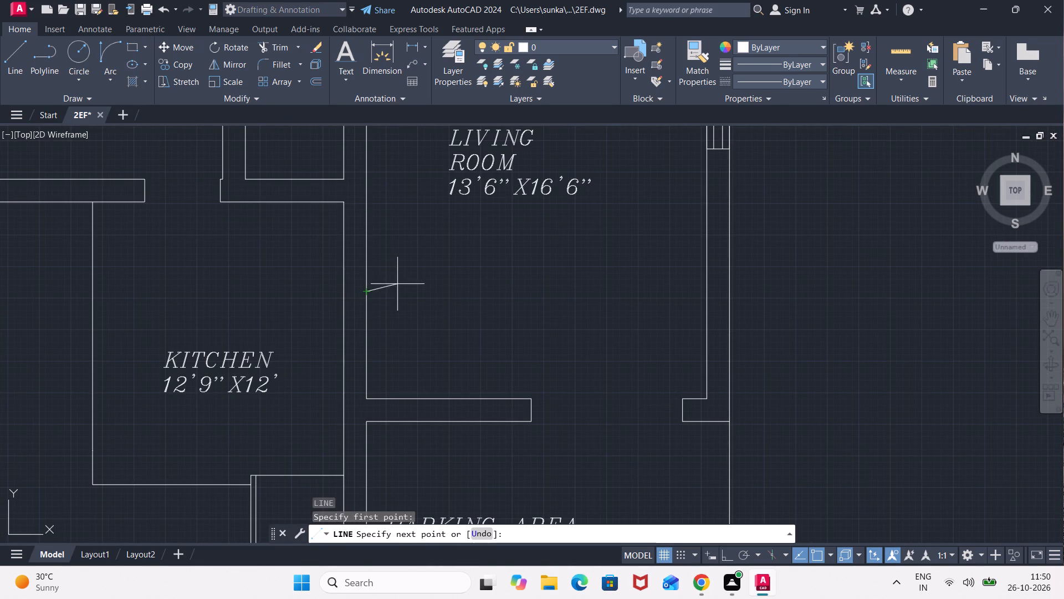
pyautogui.press('F8')
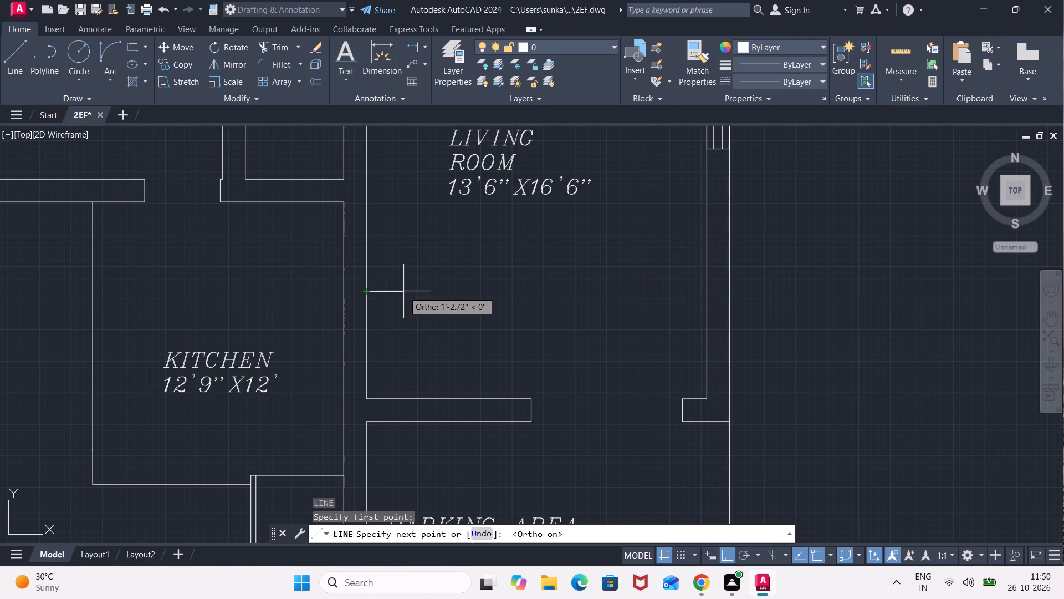
pyautogui.click(417, 290)
pyautogui.moveTo(411, 199); pyautogui.dragTo(411, 289, button='middle')
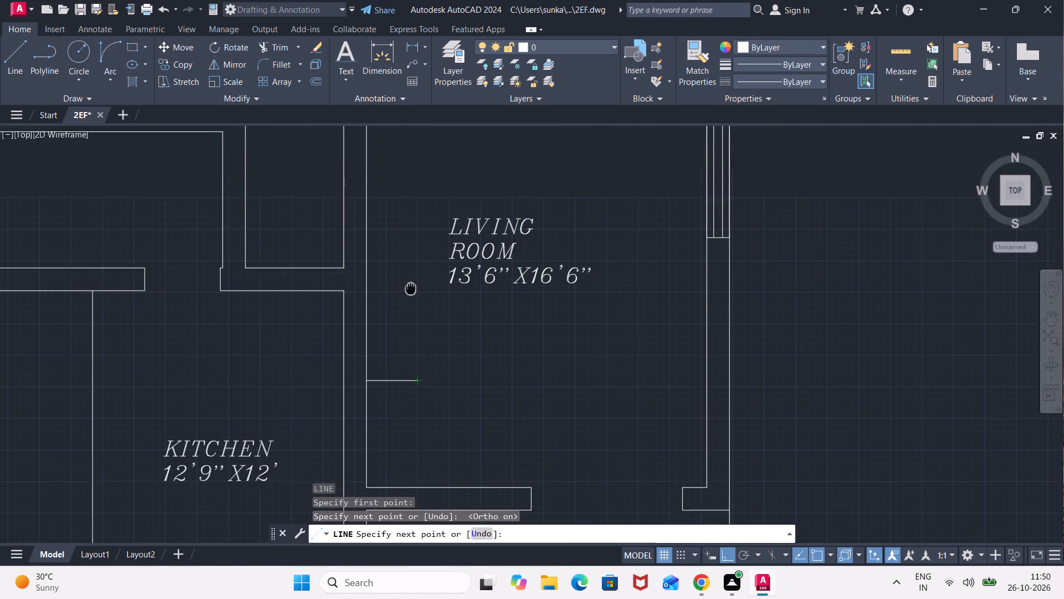
pyautogui.moveTo(411, 289); pyautogui.dragTo(415, 309, button='middle')
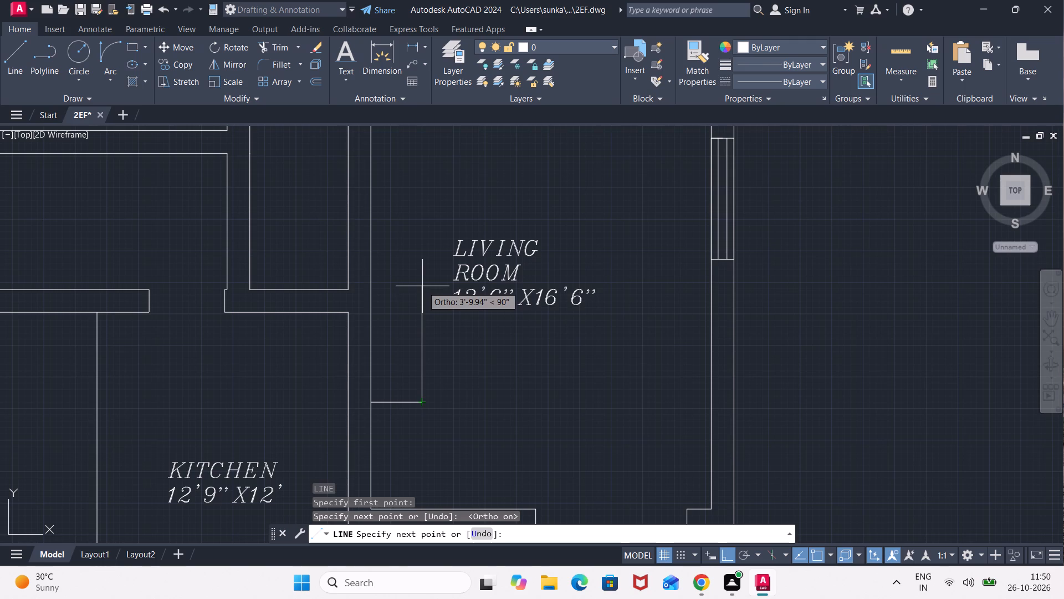
pyautogui.click(420, 237)
pyautogui.click(375, 233)
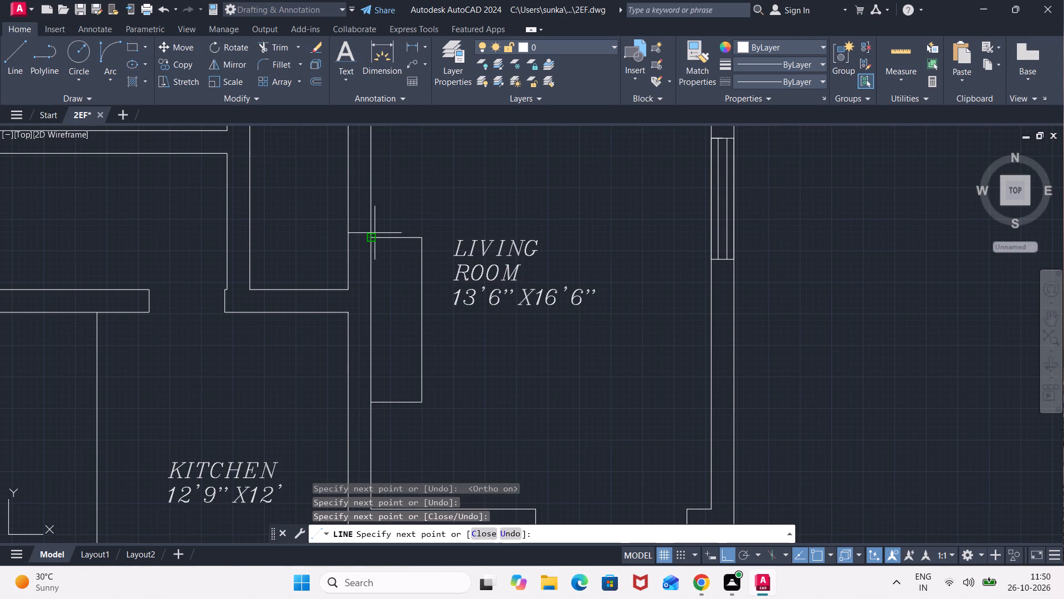
pyautogui.press('Escape')
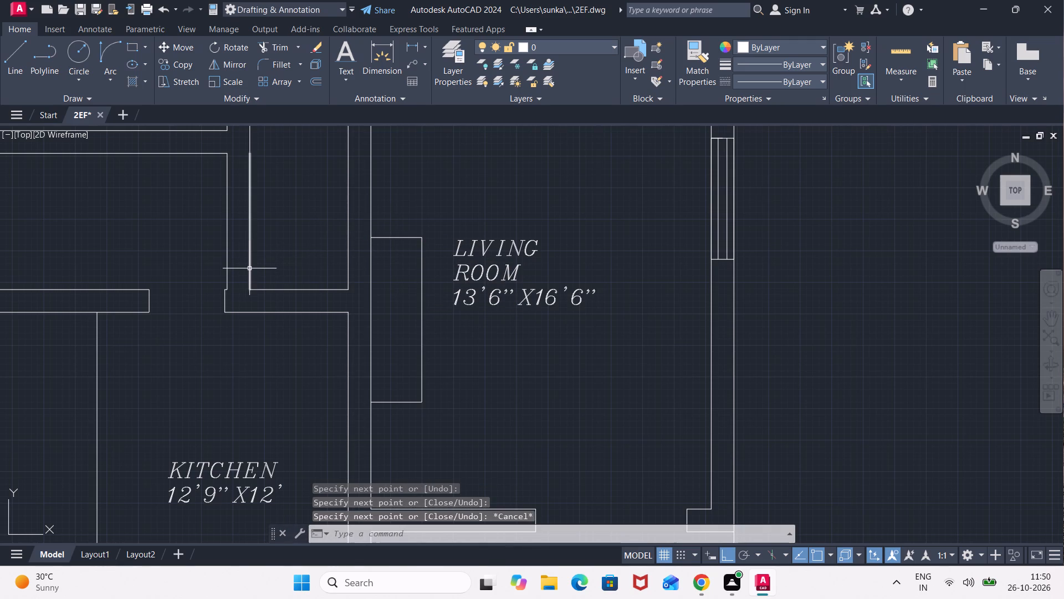
# Stretch the lower end of the passage wall line beside the kitchen entrance down to the kitchen's upper wall line.
pyautogui.click(249, 268)
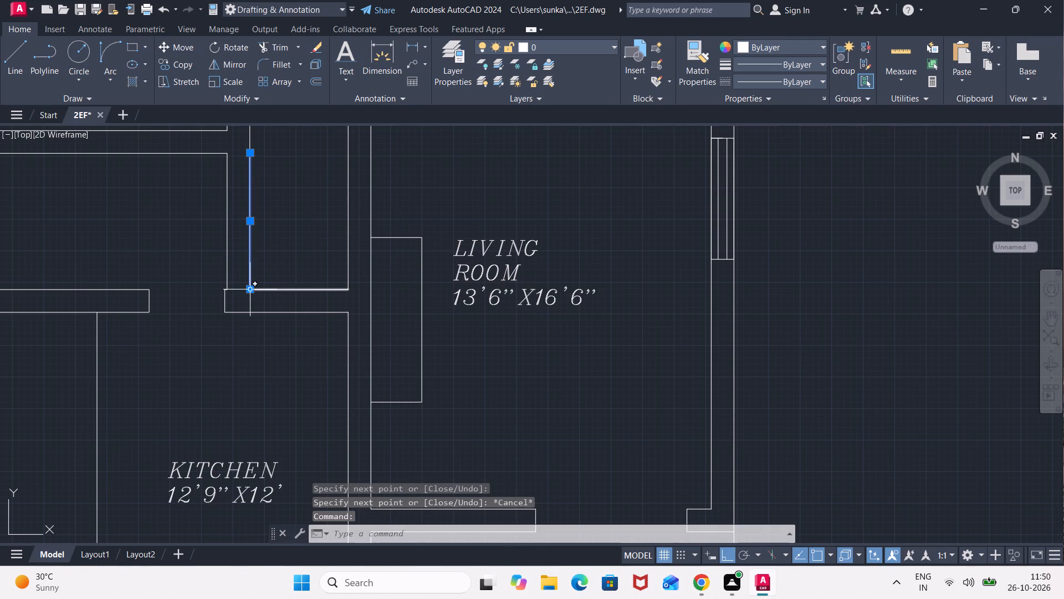
pyautogui.click(252, 288)
pyautogui.click(252, 313)
pyautogui.press('Escape')
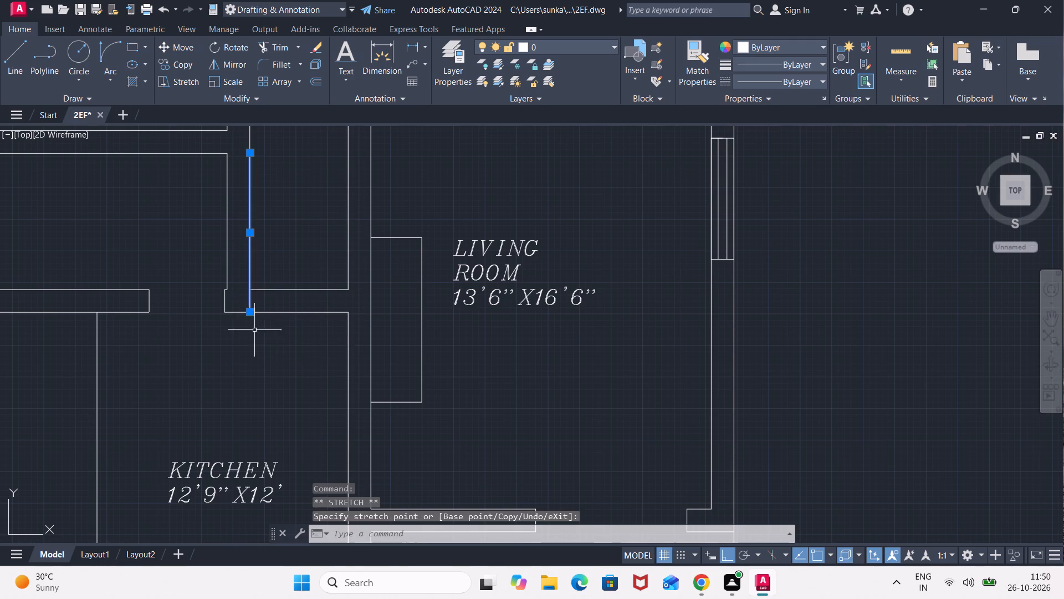
# Trim away the two parallel wall lines between the kitchen and the narrow passage beside the living room.
pyautogui.scroll(-2, 319, 384)
pyautogui.moveTo(319, 385); pyautogui.dragTo(310, 302, button='middle')
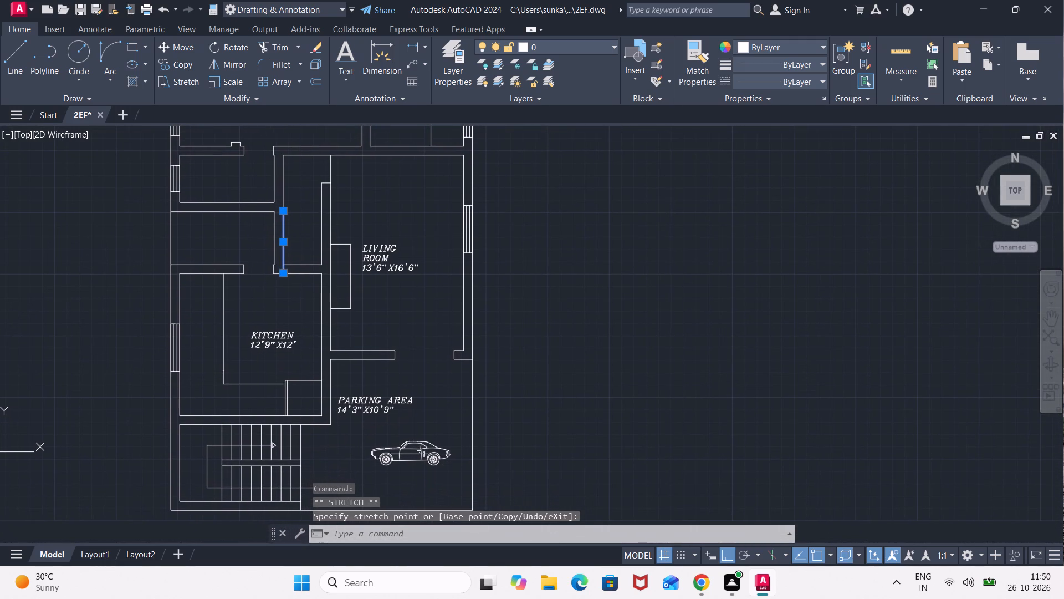
pyautogui.scroll(1, 309, 288)
pyautogui.write('TR')
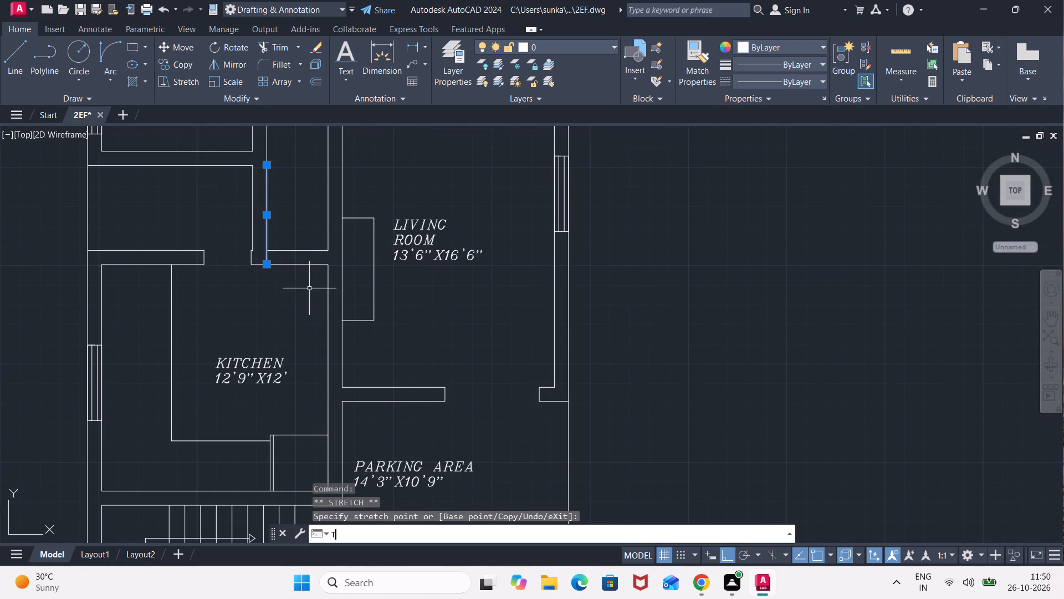
pyautogui.press('Return')
pyautogui.click(306, 280)
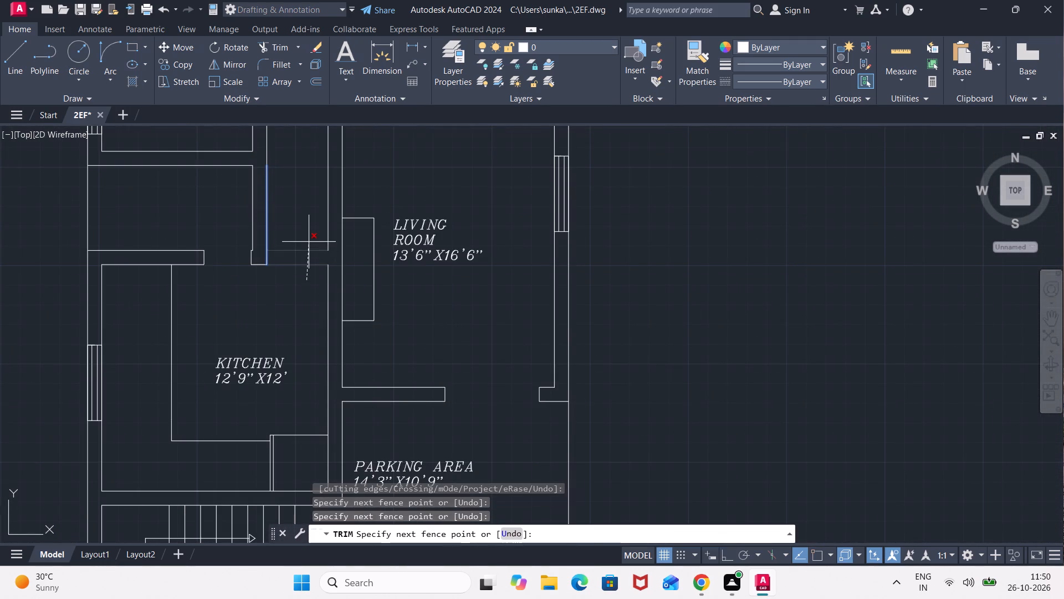
pyautogui.click(309, 242)
pyautogui.press('Escape')
pyautogui.press('Escape')
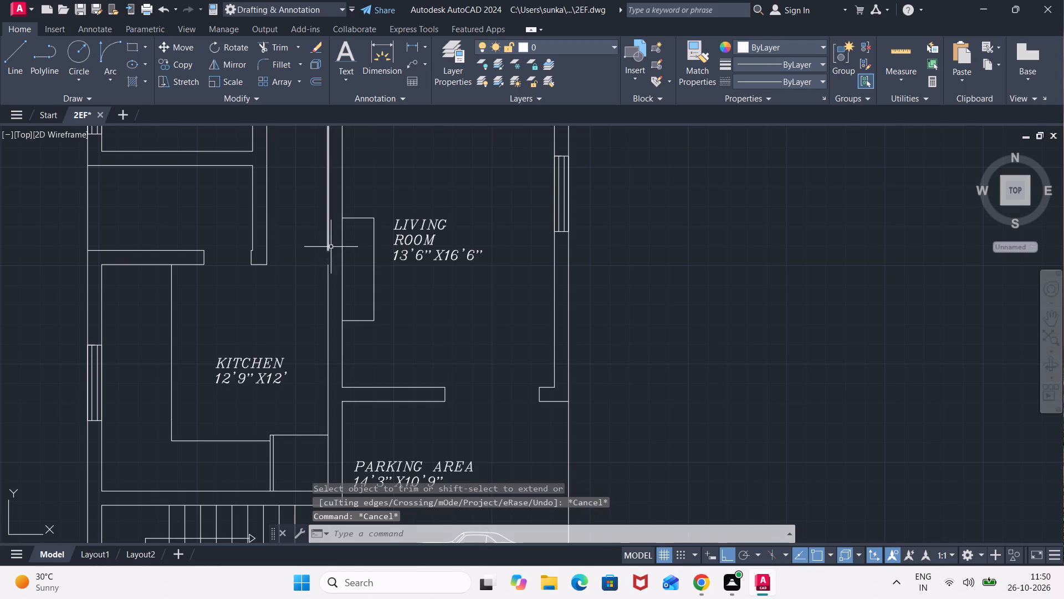
# Stretch the passage-side line of the living room wall down to meet the kitchen's wall line.
pyautogui.click(328, 246)
pyautogui.click(328, 253)
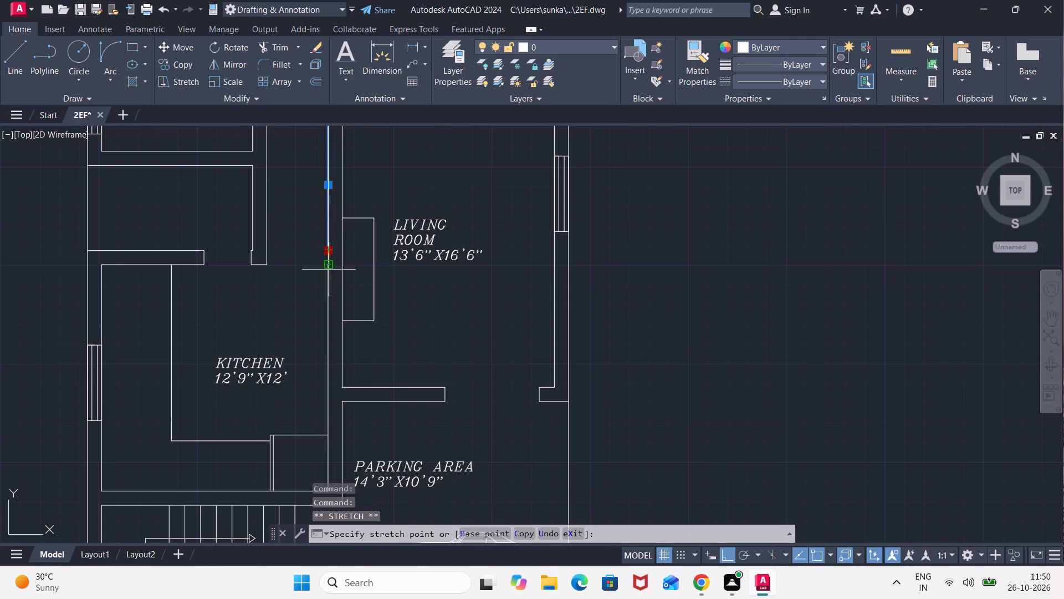
pyautogui.click(329, 268)
pyautogui.press('Escape')
pyautogui.press('Escape')
pyautogui.press('Escape')
# Draw a line across the toilet's door opening and continue it 2'6" down into the toilet as the door leaf.
pyautogui.scroll(-2, 541, 321)
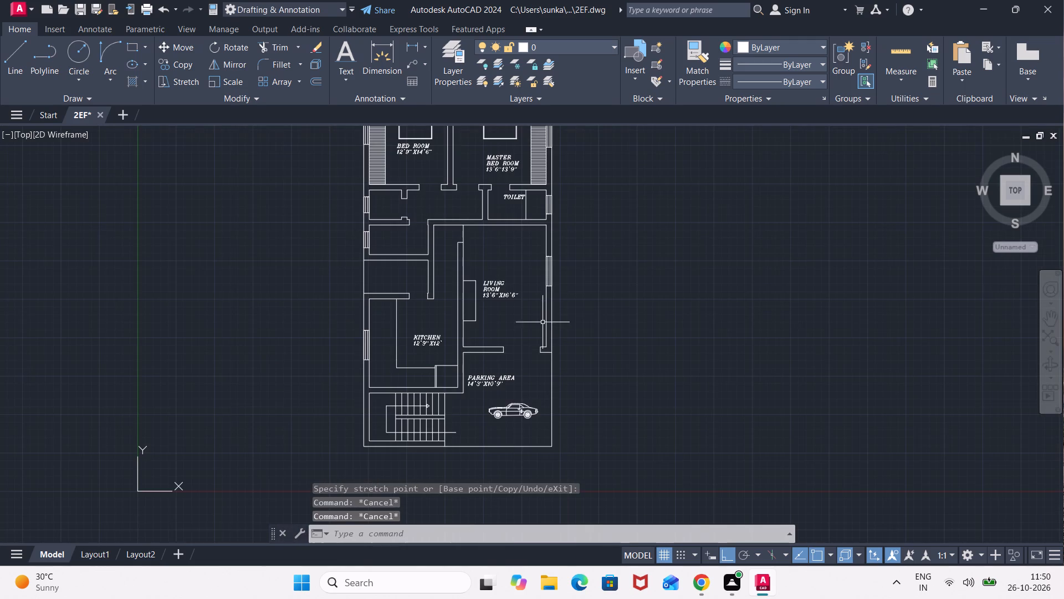
pyautogui.moveTo(592, 314); pyautogui.dragTo(551, 393, button='middle')
pyautogui.scroll(1, 457, 326)
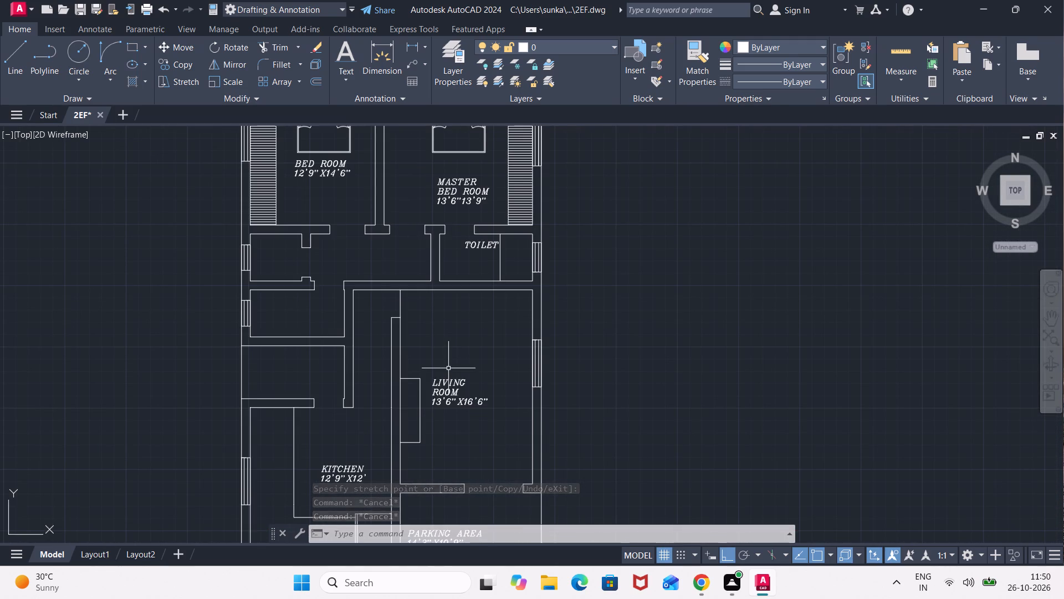
pyautogui.press('l')
pyautogui.press('Return')
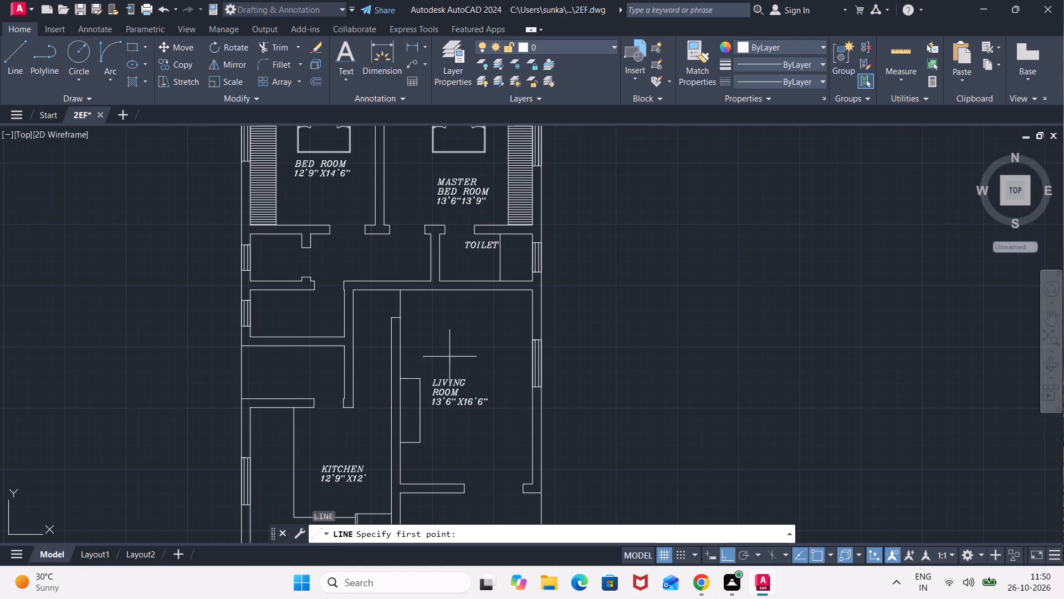
pyautogui.scroll(1, 476, 215)
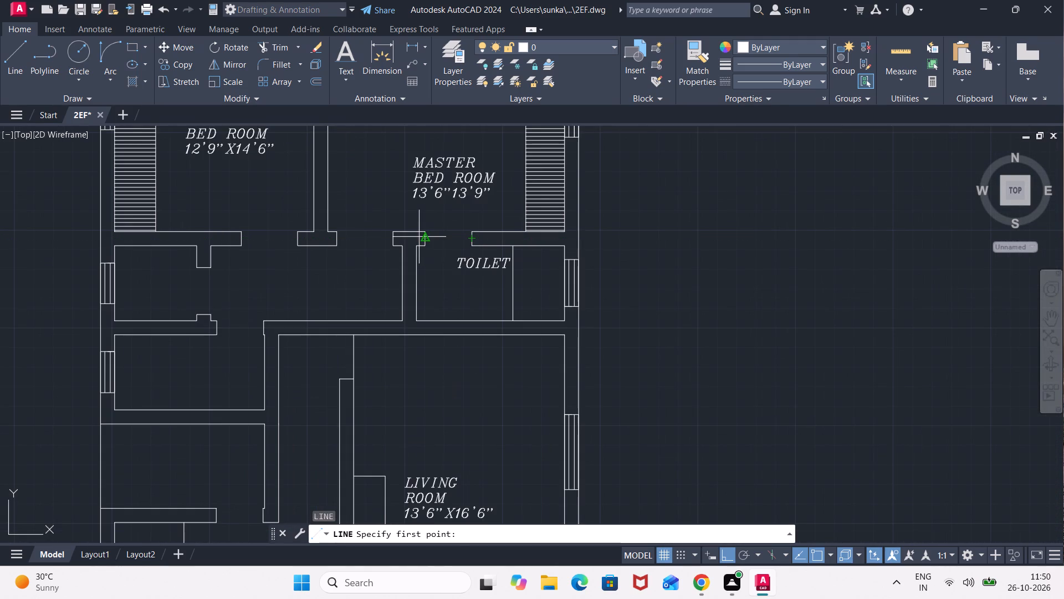
pyautogui.click(472, 229)
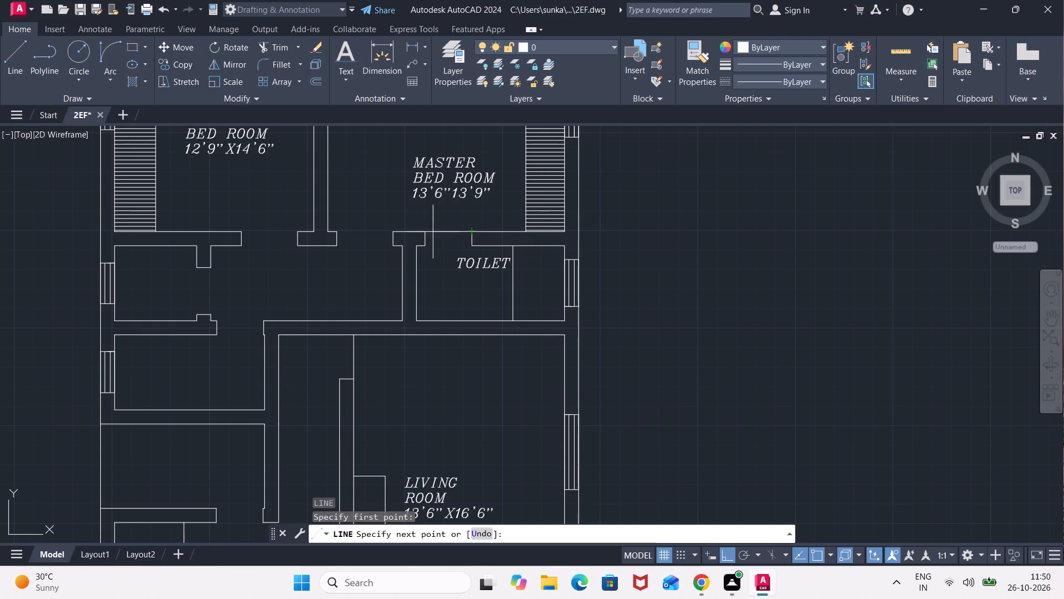
pyautogui.click(422, 232)
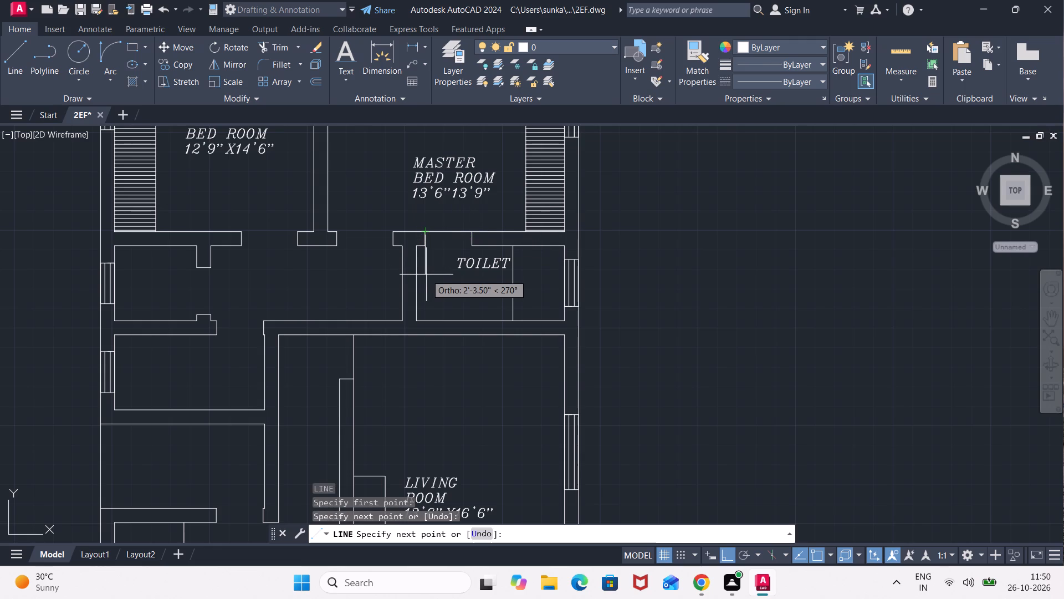
pyautogui.write('2\'6"')
pyautogui.press('Return')
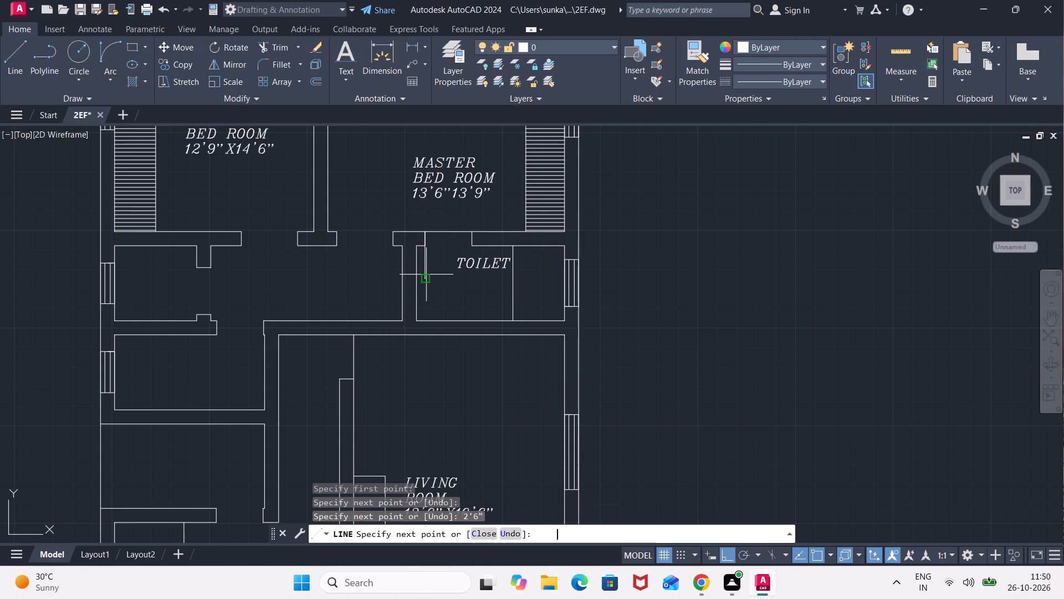
pyautogui.press('Escape')
# Offset the toilet door leaf line by 2" toward the door opening.
pyautogui.press('o')
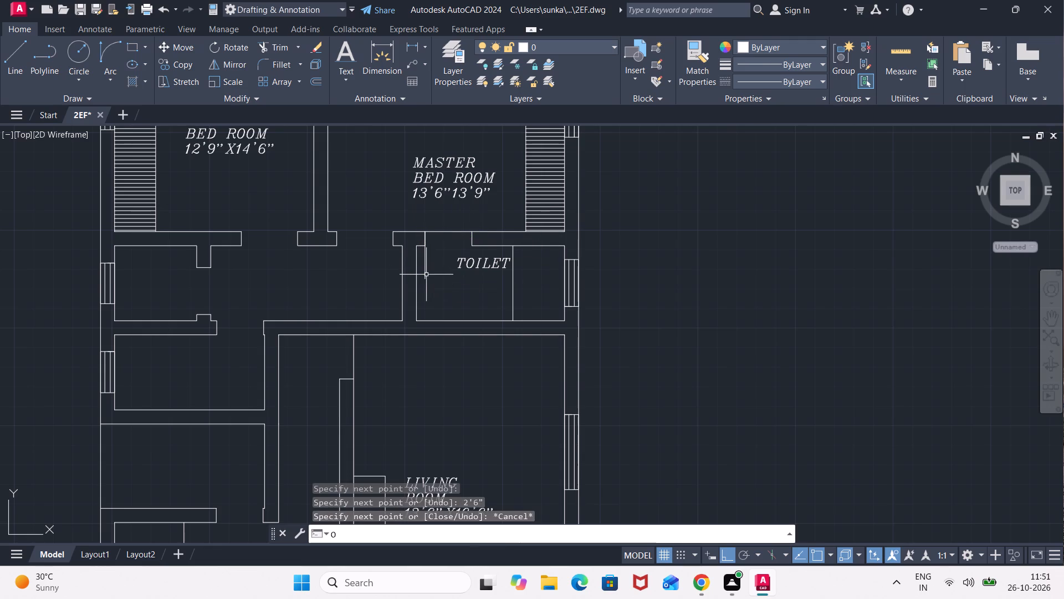
pyautogui.press('Return')
pyautogui.press('2')
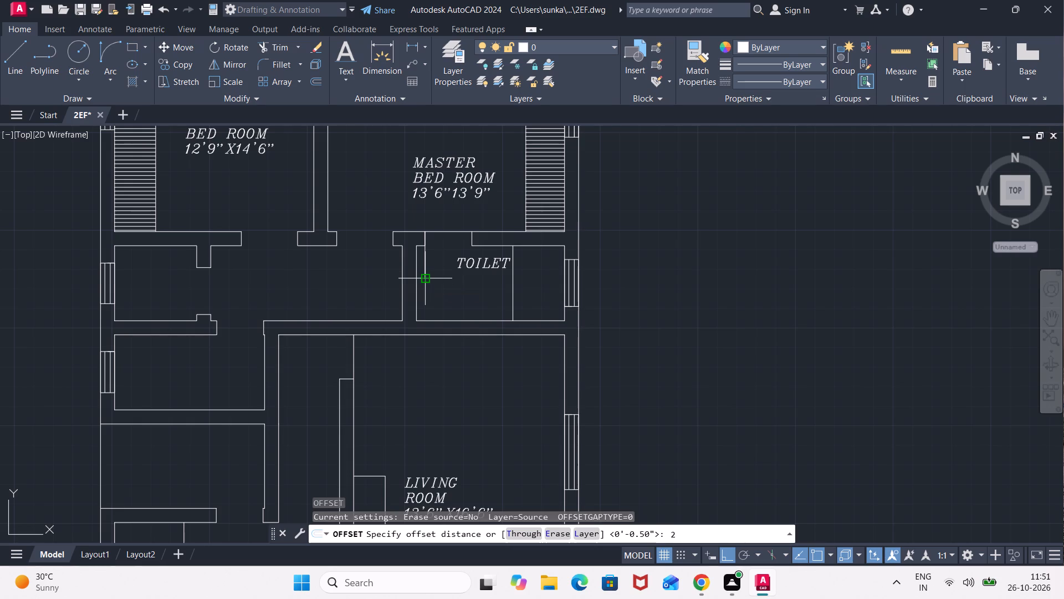
pyautogui.hotkey('shift', '"')
pyautogui.press('Return')
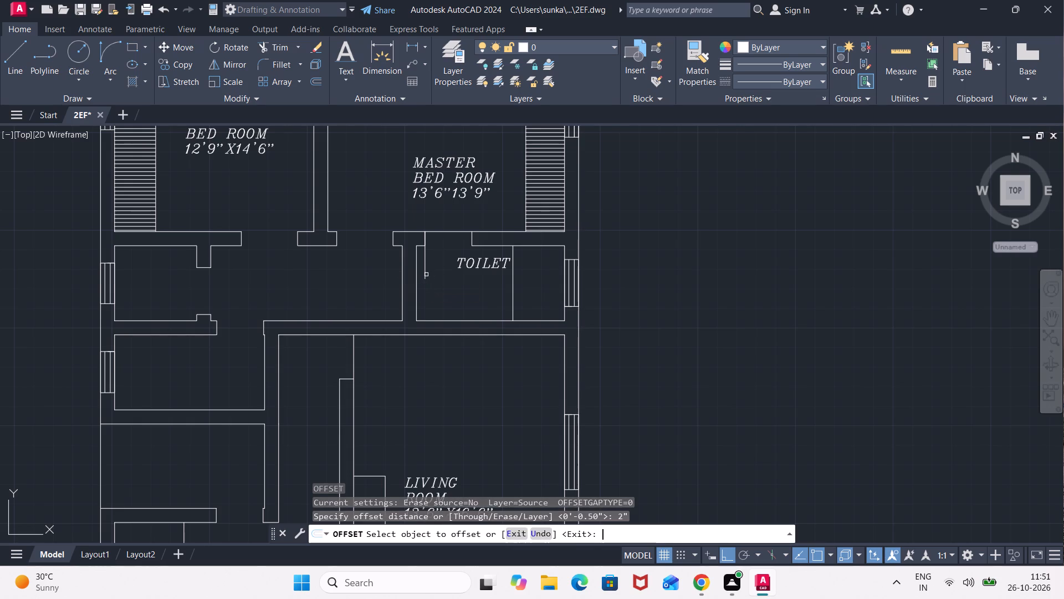
pyautogui.click(426, 270)
pyautogui.click(448, 270)
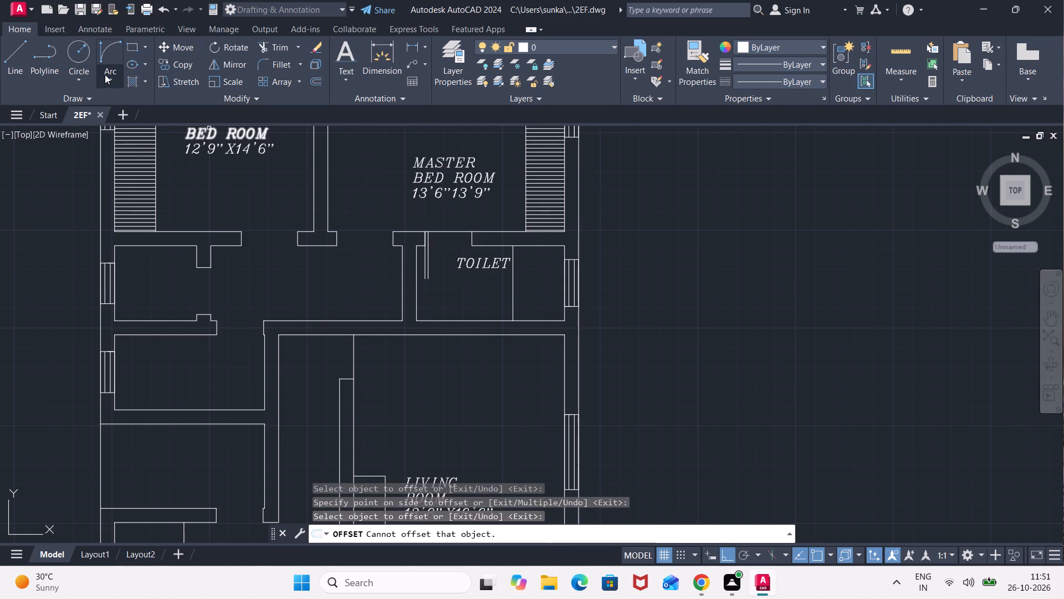
# Draw the toilet door's swing as a start-end-direction arc from the leaf's free end to the opposite jamb.
pyautogui.click(105, 74)
pyautogui.click(178, 250)
pyautogui.scroll(1, 408, 276)
pyautogui.click(431, 285)
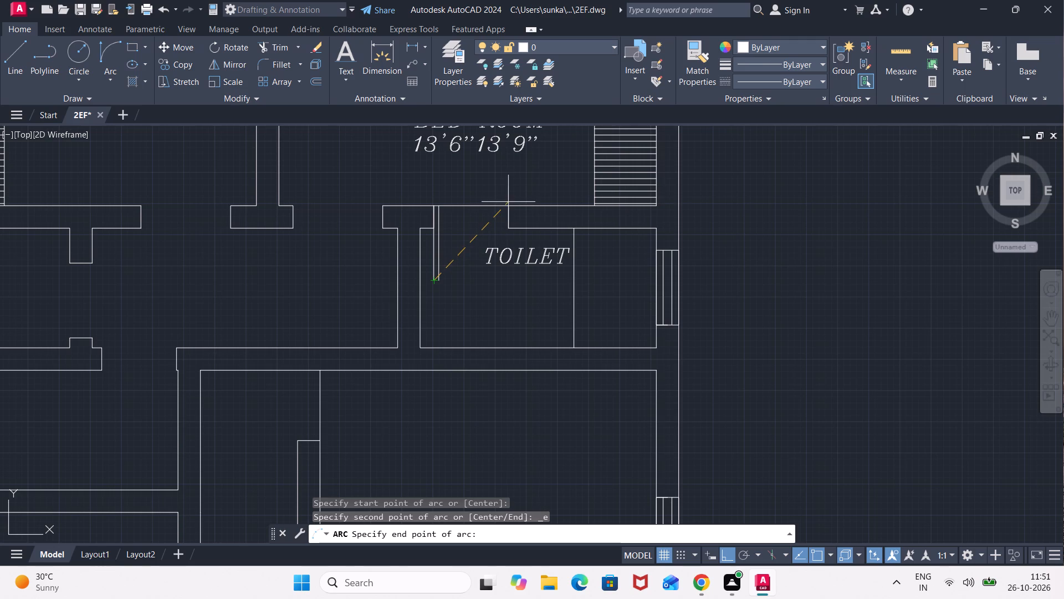
pyautogui.click(508, 207)
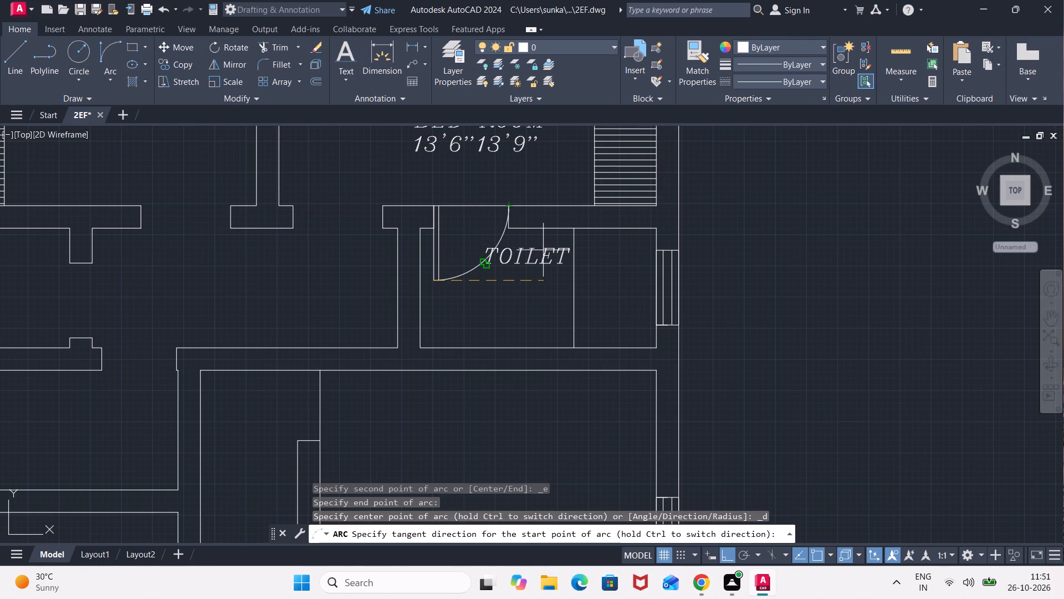
pyautogui.click(556, 277)
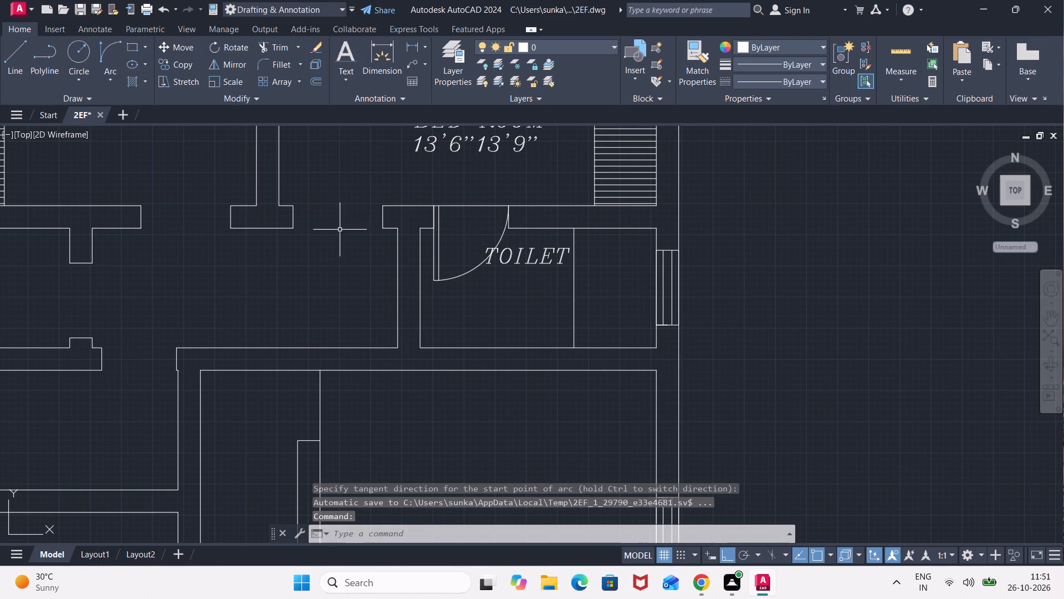
# Draw a line across the master bedroom's door opening and continue it 3' up into the room as the door leaf.
pyautogui.scroll(-2, 318, 236)
pyautogui.press('l')
pyautogui.press('Return')
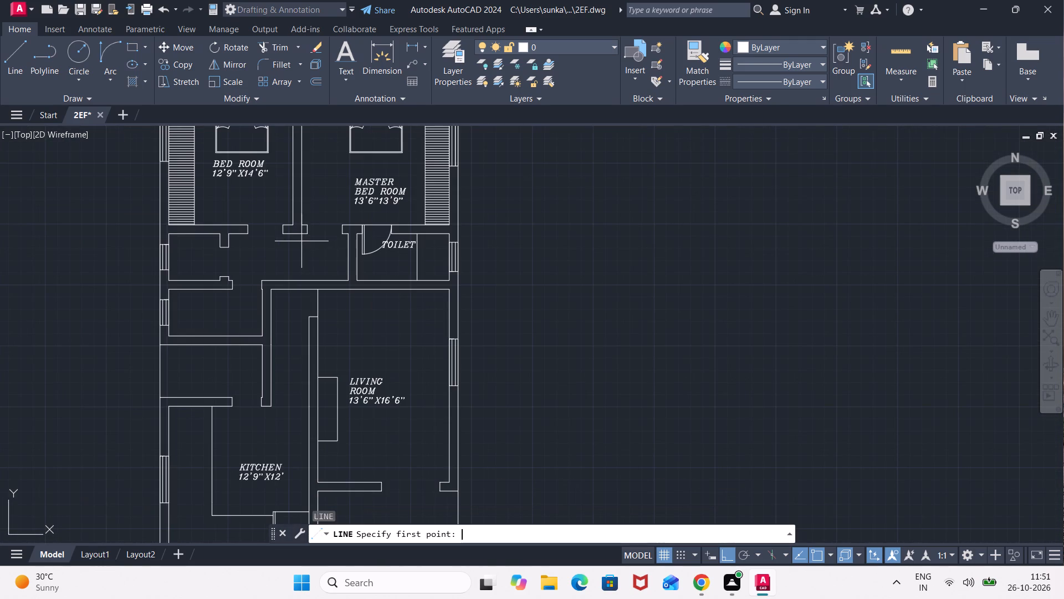
pyautogui.scroll(2, 326, 234)
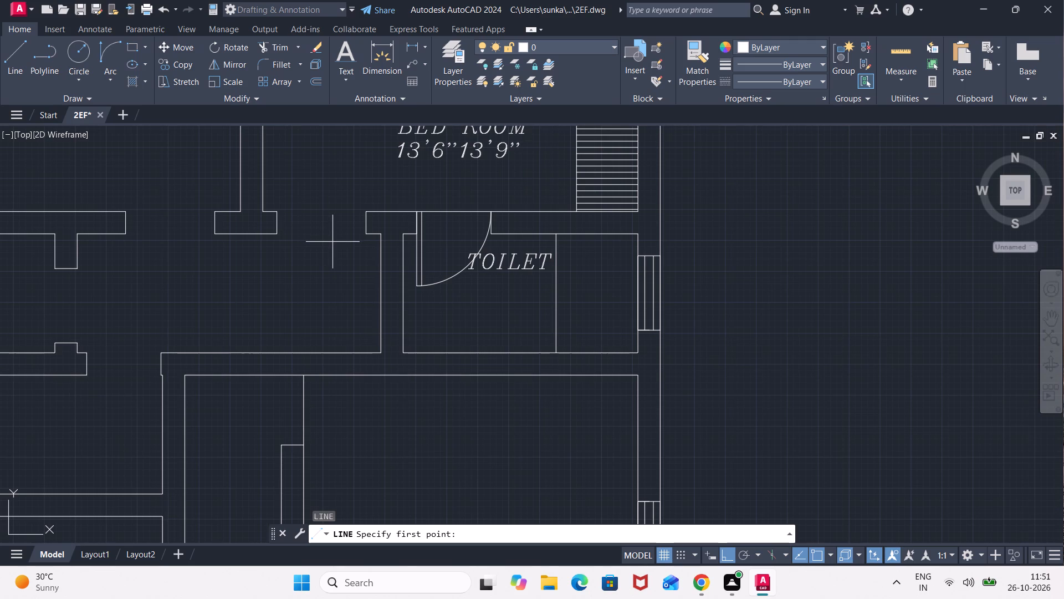
pyautogui.click(369, 233)
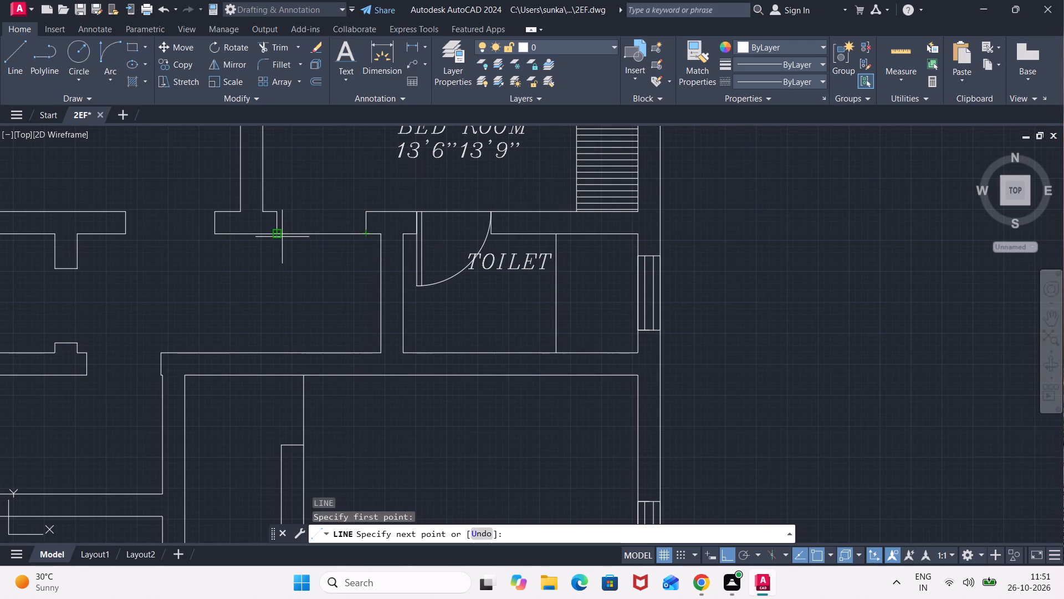
pyautogui.click(282, 237)
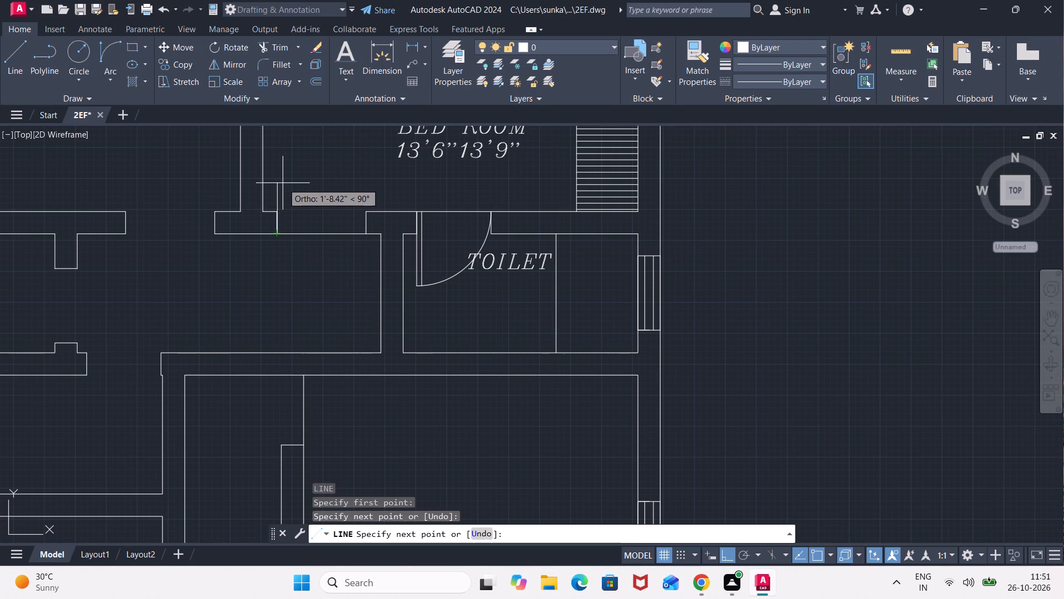
pyautogui.write("3'")
pyautogui.press('Return')
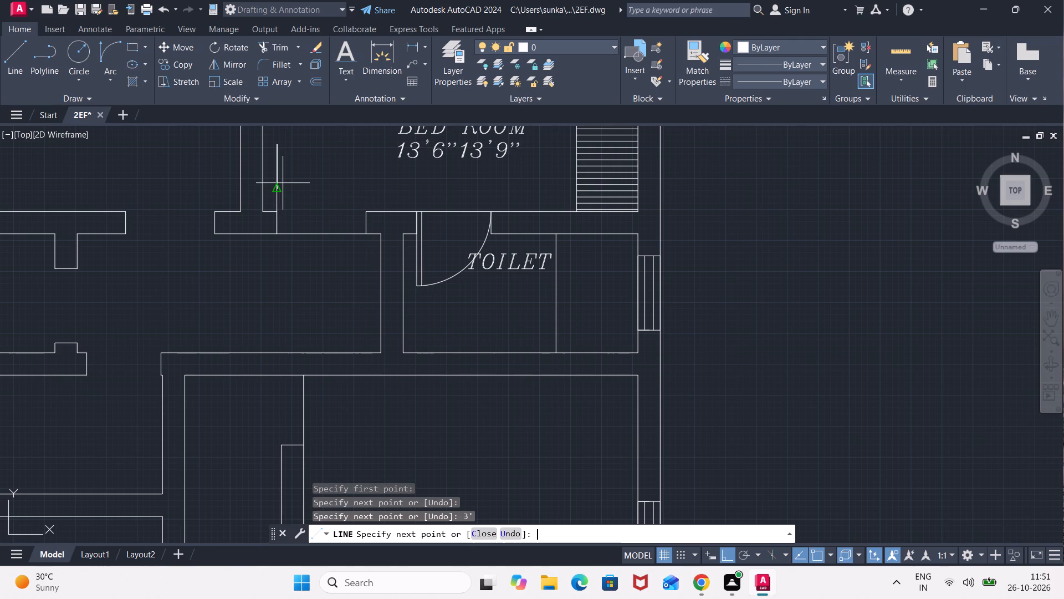
pyautogui.press('Escape')
# Offset the master bedroom door leaf line by 2" toward the door opening.
pyautogui.scroll(-1, 298, 197)
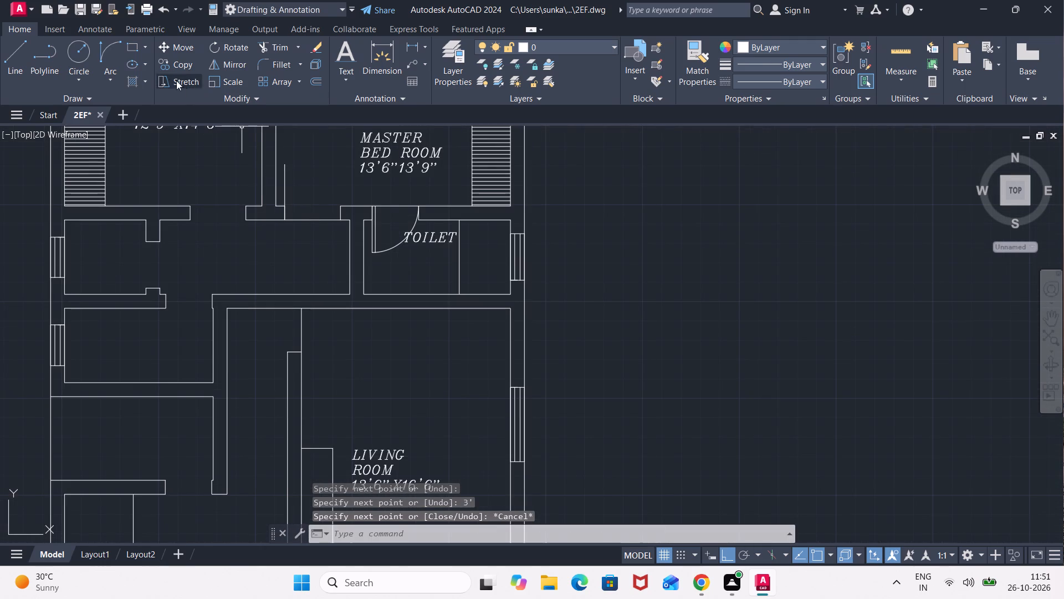
pyautogui.press('o')
pyautogui.press('Return')
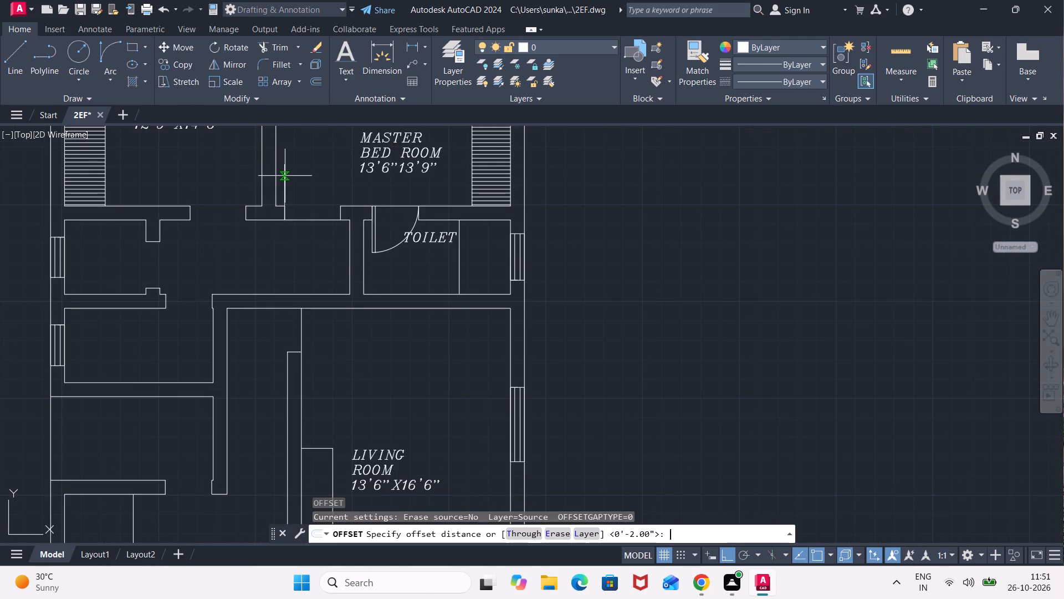
pyautogui.press('Return')
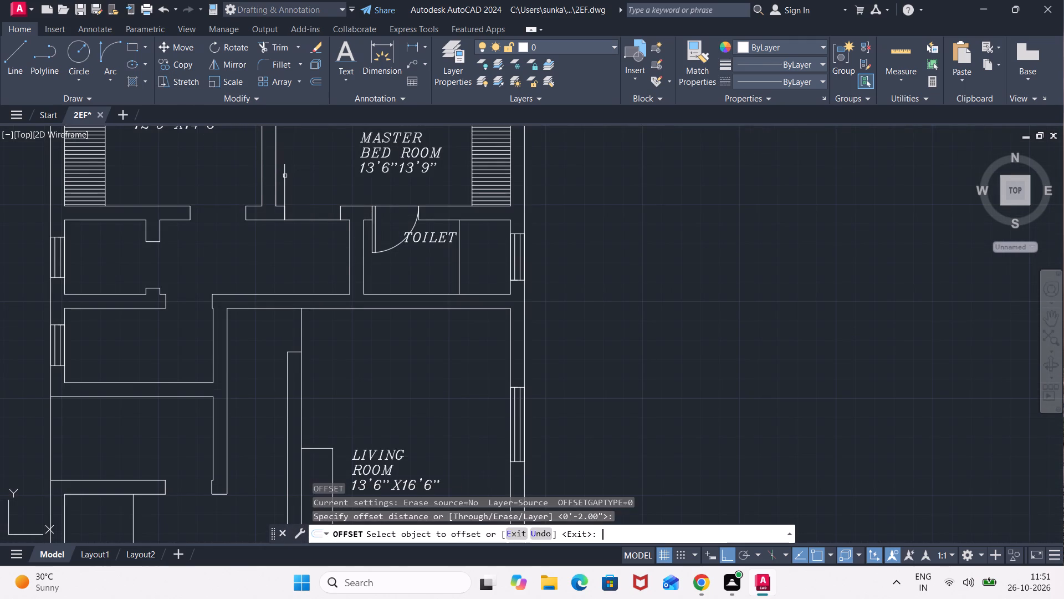
pyautogui.click(285, 176)
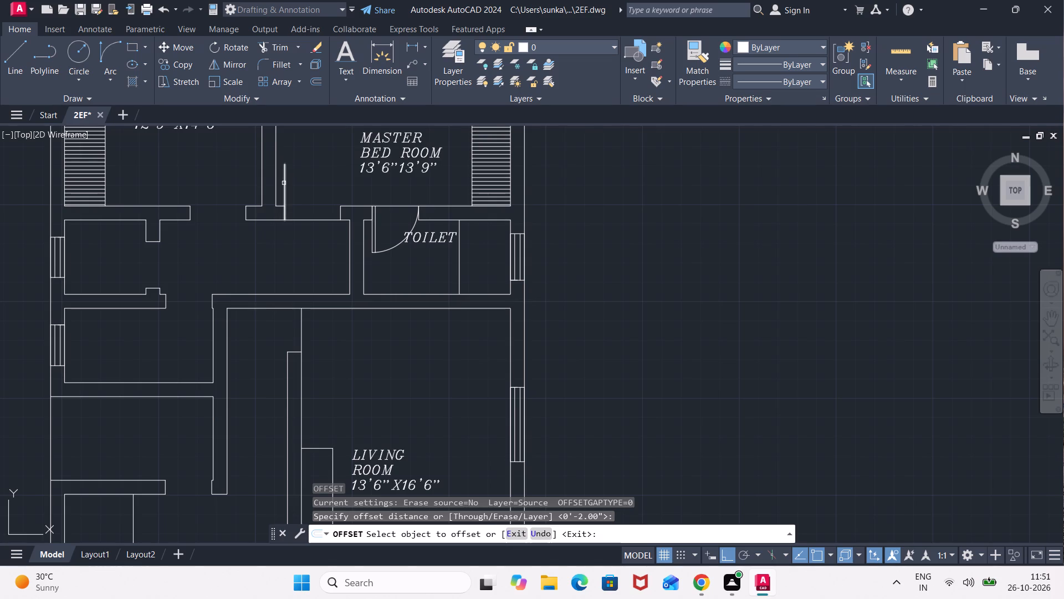
pyautogui.click(284, 183)
pyautogui.click(323, 178)
# Draw the master bedroom door's swing as a start-end-direction arc from the leaf's upper end to the opposite jamb.
pyautogui.click(112, 72)
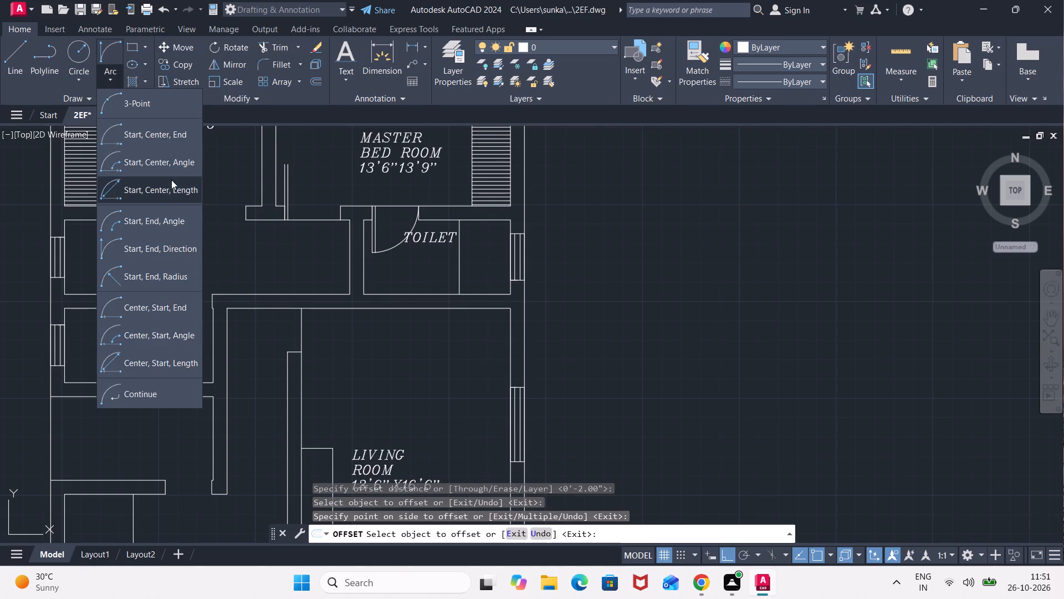
pyautogui.click(175, 243)
pyautogui.scroll(2, 298, 170)
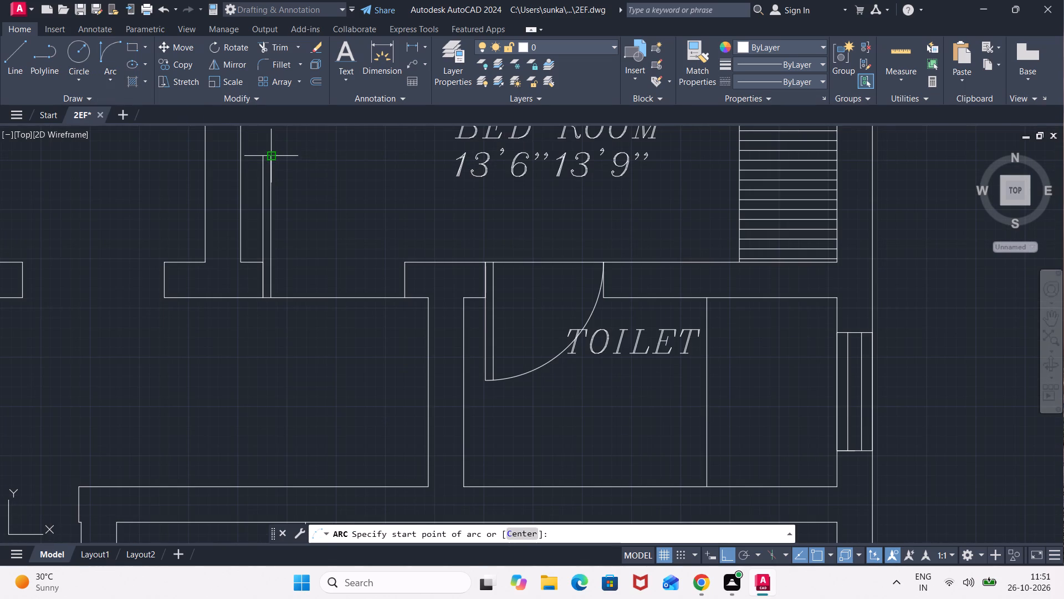
pyautogui.click(265, 157)
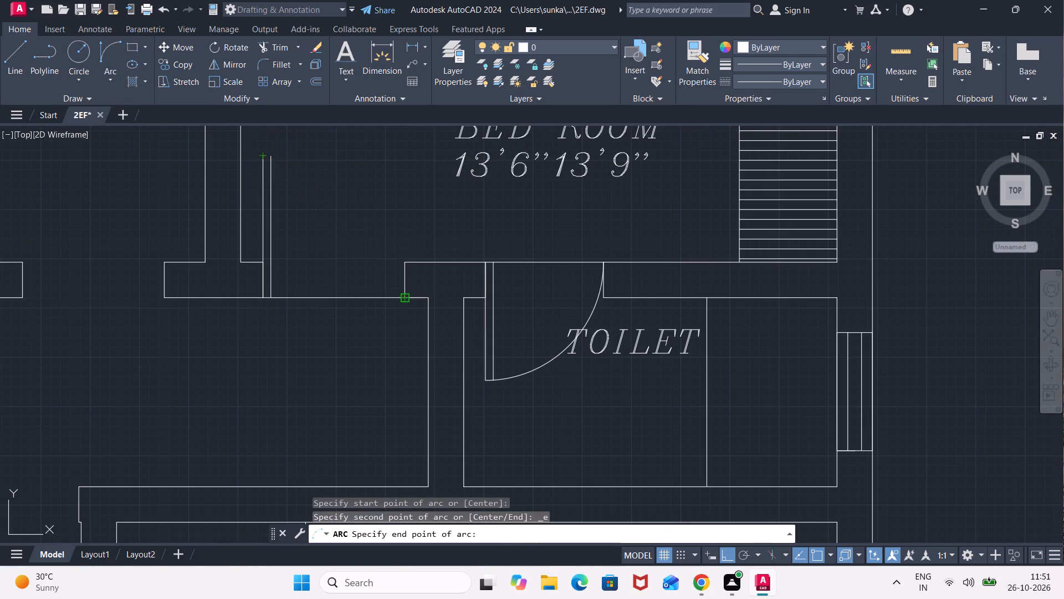
pyautogui.click(402, 296)
pyautogui.click(408, 191)
# Draw a line across the 12'9"X14'6" bedroom's door opening and continue it 3' up into the room as the door leaf.
pyautogui.scroll(-2, 344, 246)
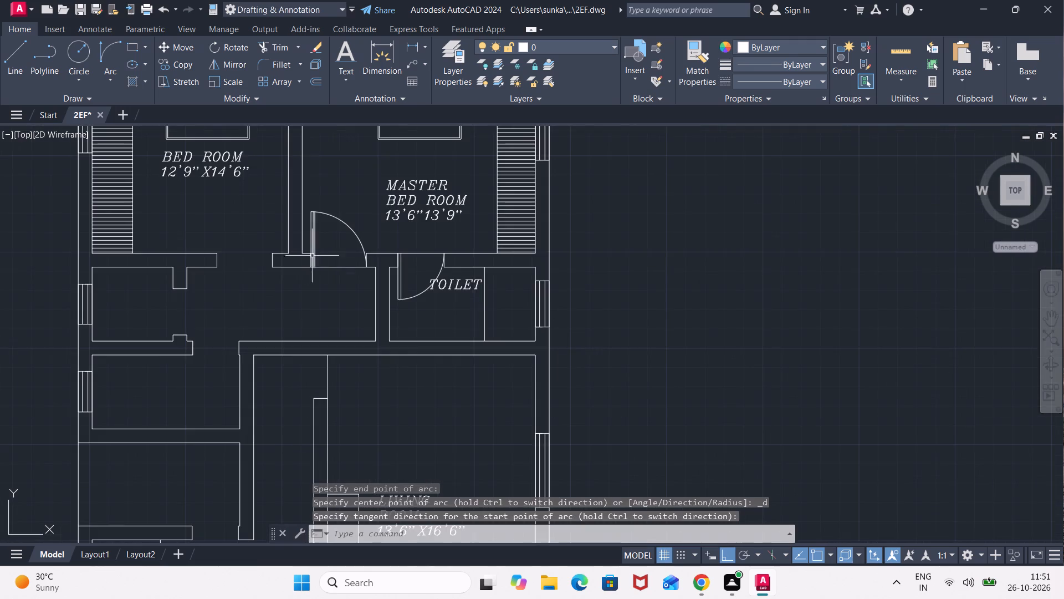
pyautogui.moveTo(284, 264); pyautogui.dragTo(378, 282, button='middle')
pyautogui.scroll(2, 318, 284)
pyautogui.press('l')
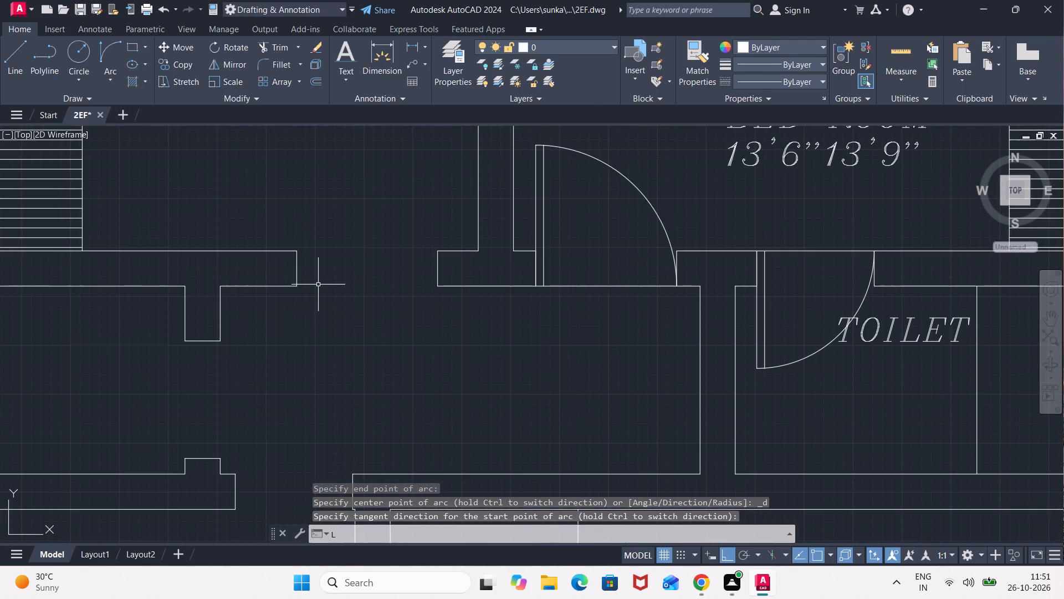
pyautogui.press('Return')
pyautogui.click(296, 290)
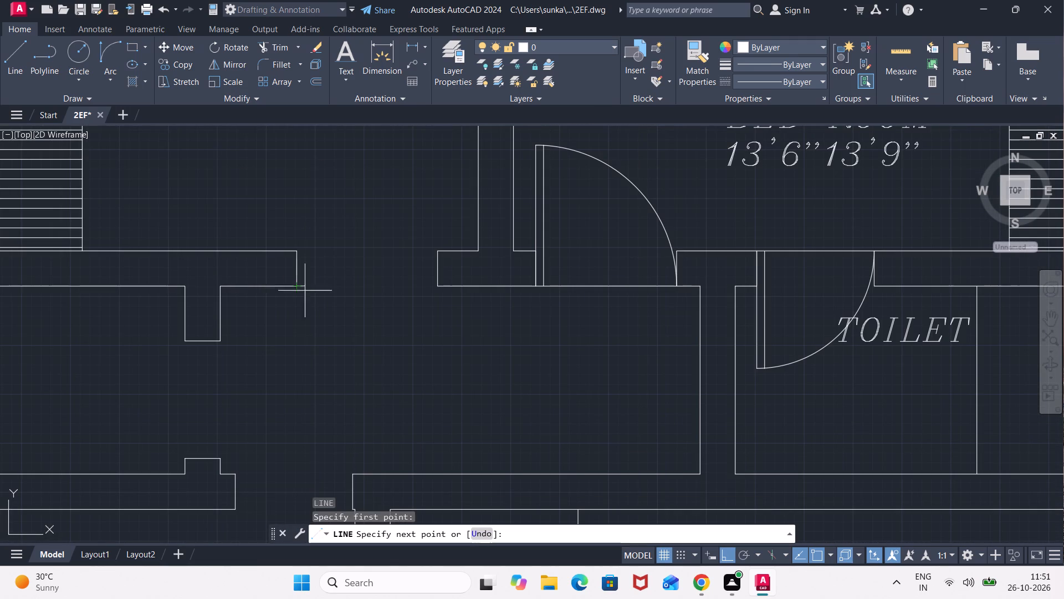
pyautogui.click(435, 287)
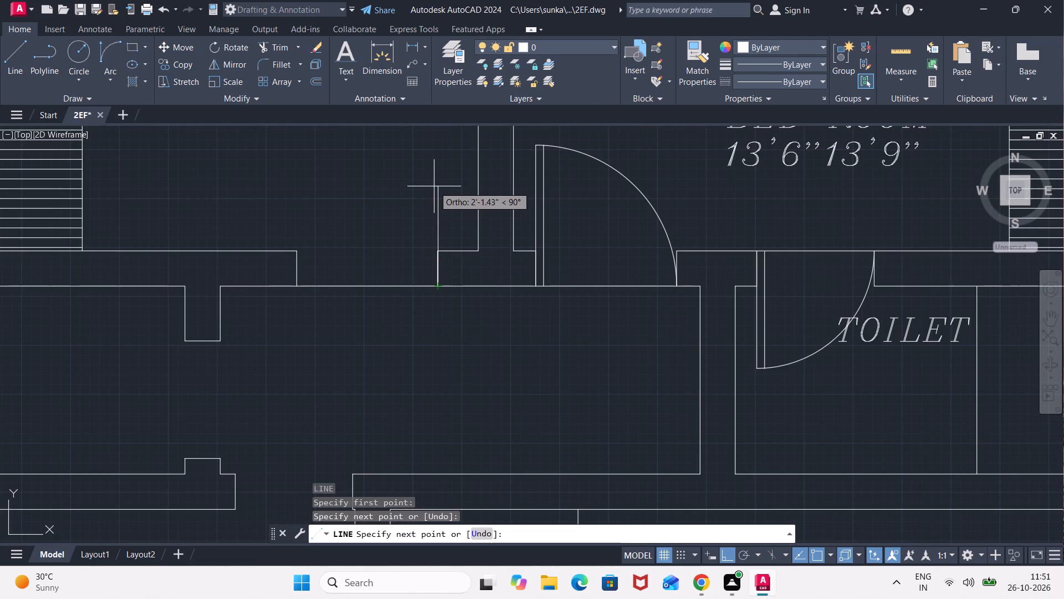
pyautogui.write("3'")
pyautogui.press('Return')
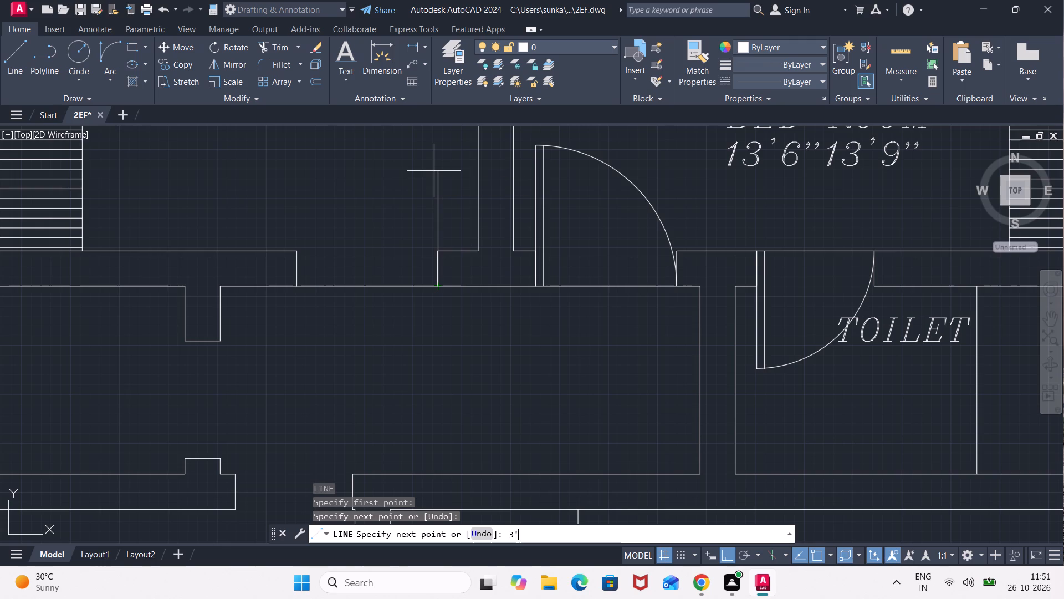
pyautogui.press('Escape')
# Offset the 12'9"X14'6" bedroom's door leaf line by 2" toward the door opening.
pyautogui.press('o')
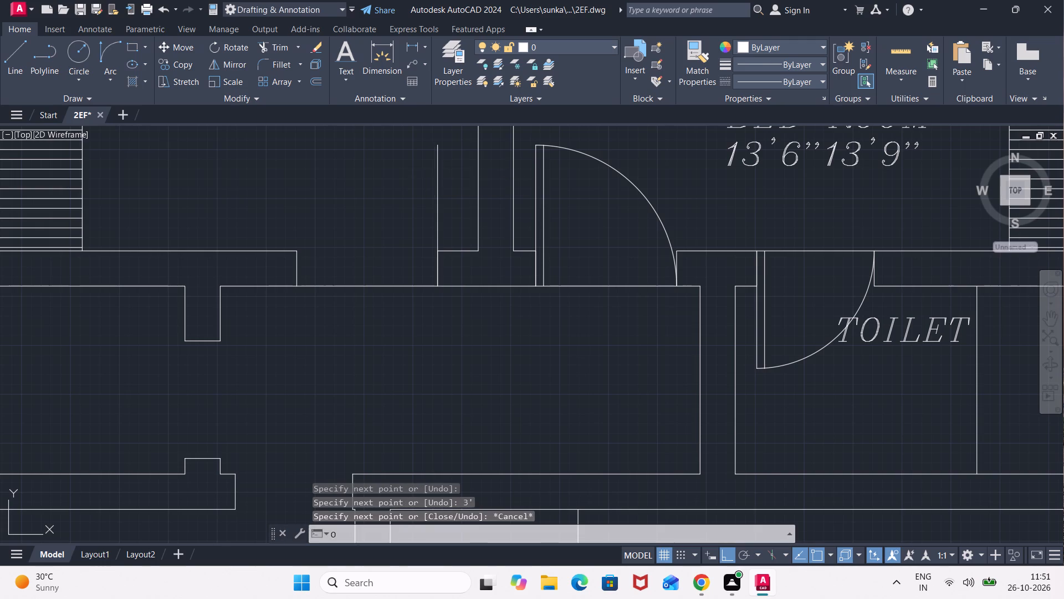
pyautogui.press('Return')
pyautogui.press('Return')
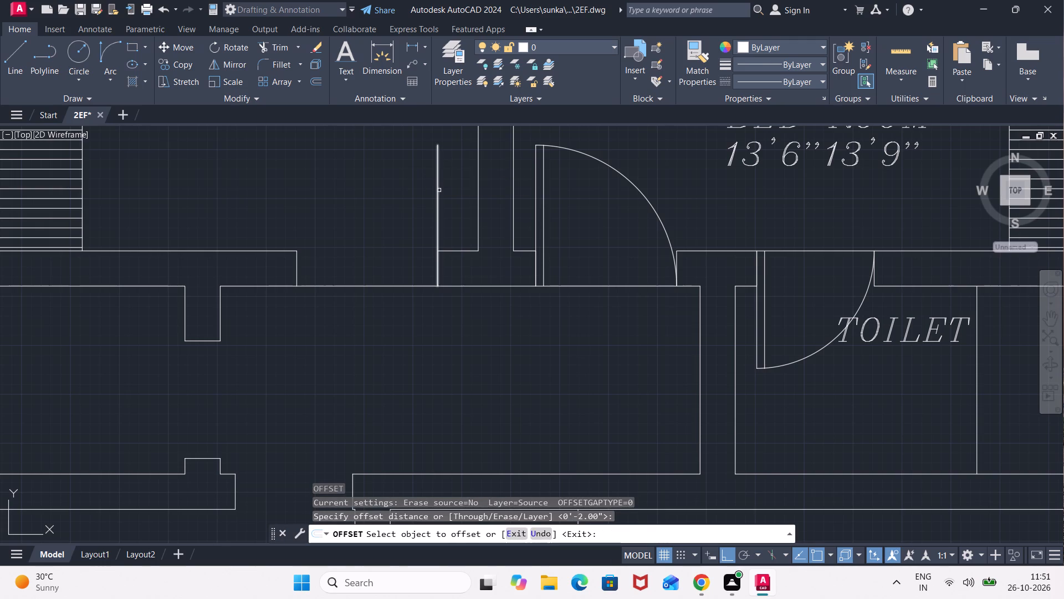
pyautogui.moveTo(439, 190); pyautogui.dragTo(434, 190)
pyautogui.click(387, 200)
# Draw the 12'9"X14'6" bedroom door's swing as a start-end-direction arc from the leaf's upper end to the opposite jamb.
pyautogui.click(106, 74)
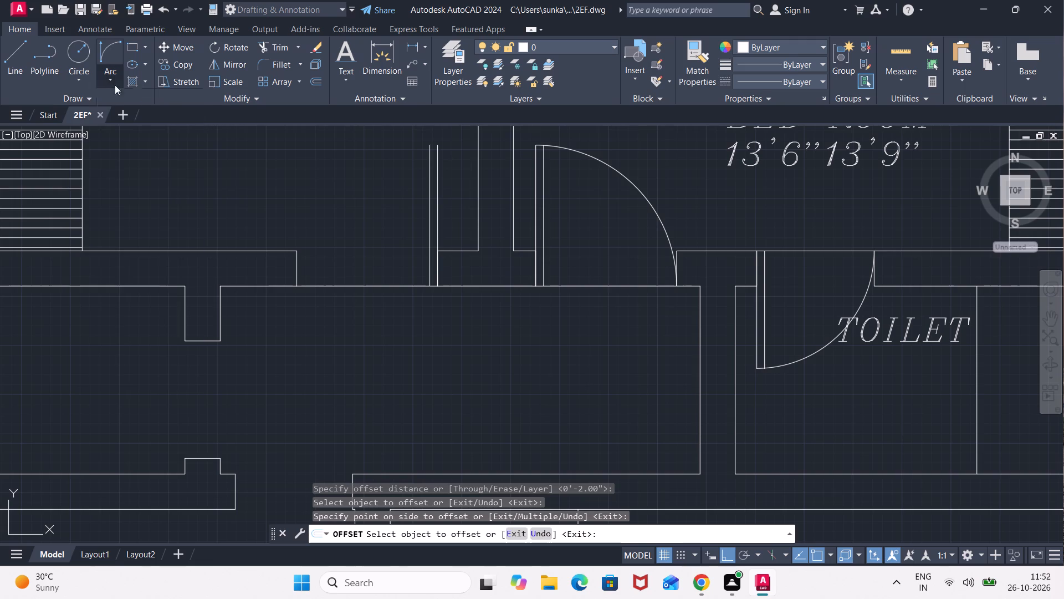
pyautogui.click(179, 249)
pyautogui.moveTo(431, 205); pyautogui.dragTo(421, 267, button='middle')
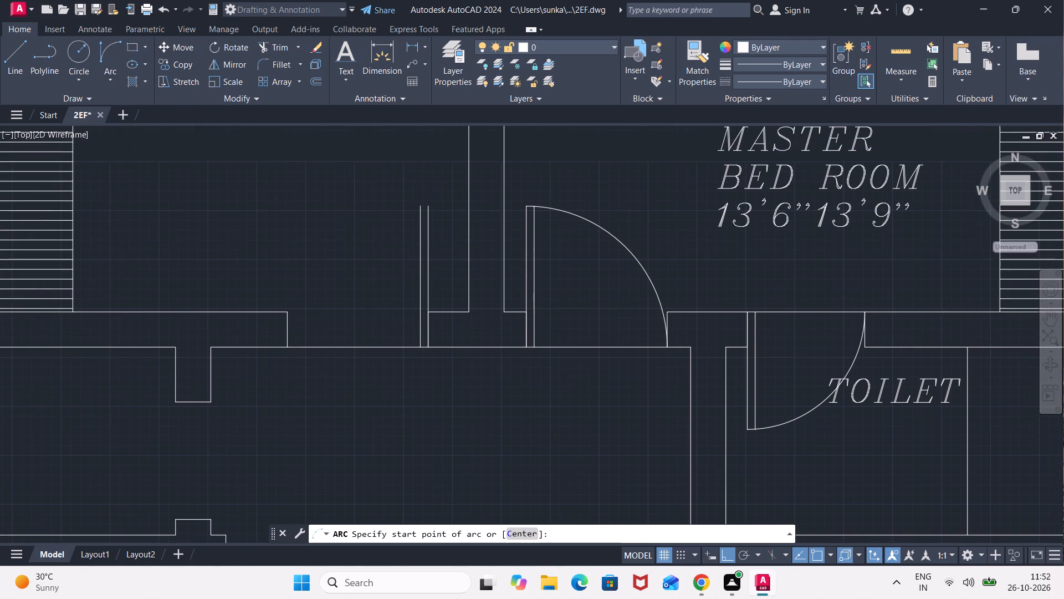
pyautogui.moveTo(421, 267); pyautogui.dragTo(421, 266, button='middle')
pyautogui.click(432, 203)
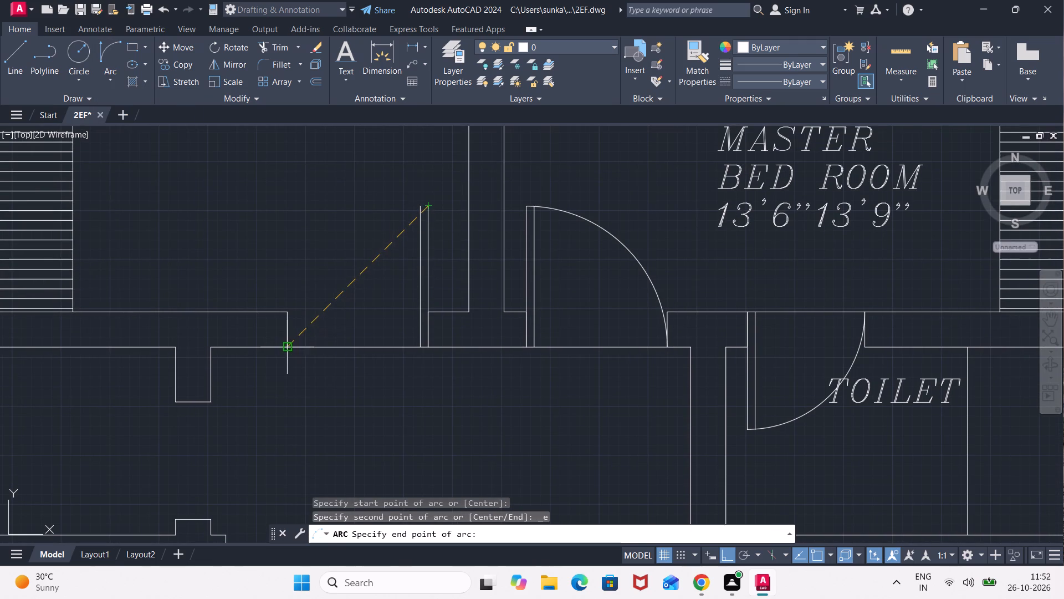
pyautogui.click(288, 344)
pyautogui.click(237, 236)
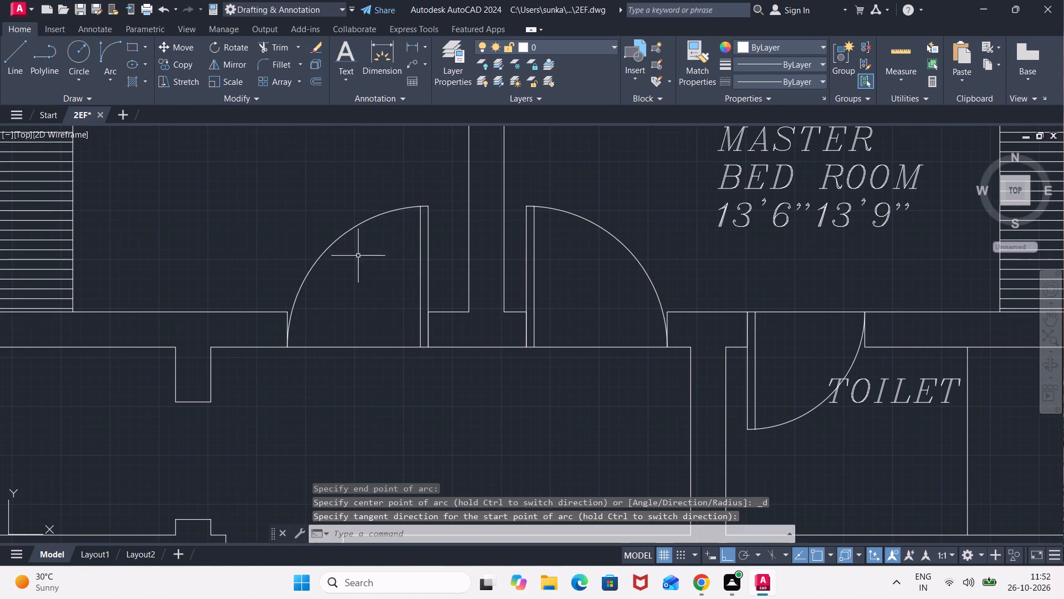
# Draw a line down across the door opening of the small room below the 12'9"X14'6" bedroom, continuing 2'6" into the room as the leaf.
pyautogui.scroll(-2, 366, 262)
pyautogui.moveTo(366, 354); pyautogui.dragTo(391, 283, button='middle')
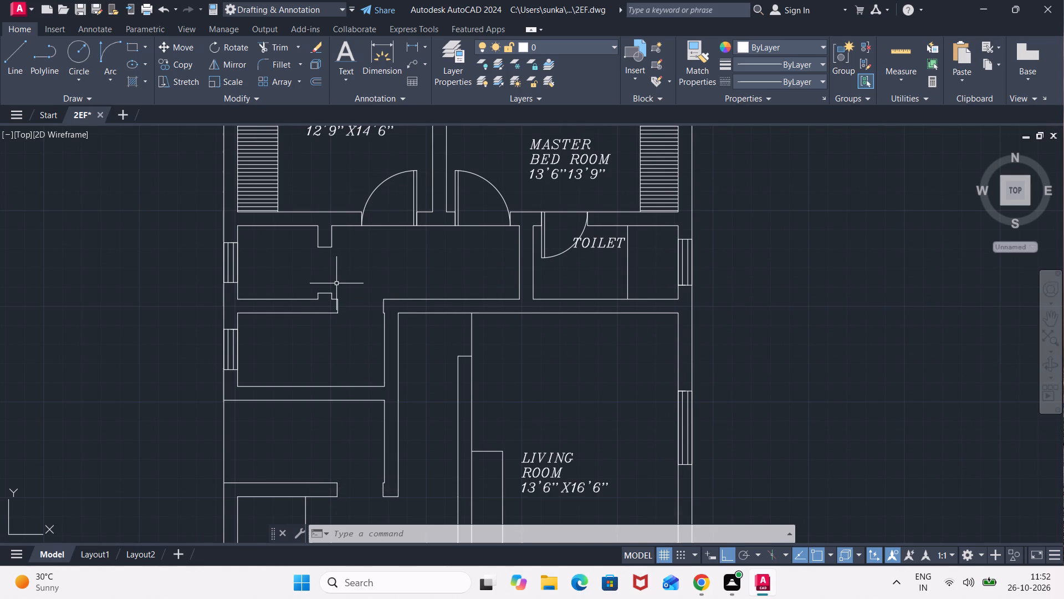
pyautogui.press('l')
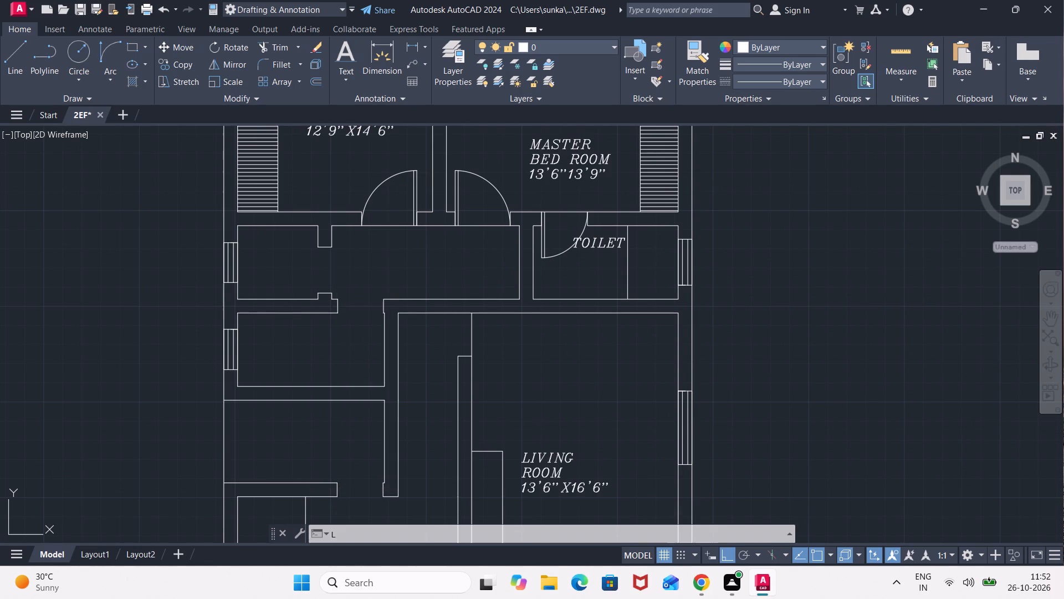
pyautogui.press('Return')
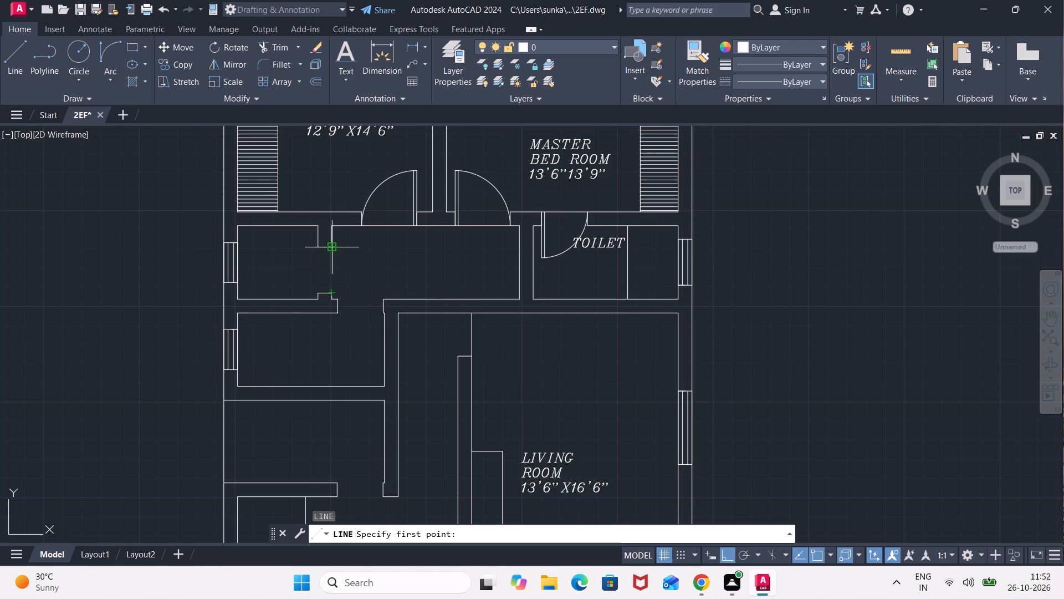
pyautogui.click(334, 247)
pyautogui.click(332, 290)
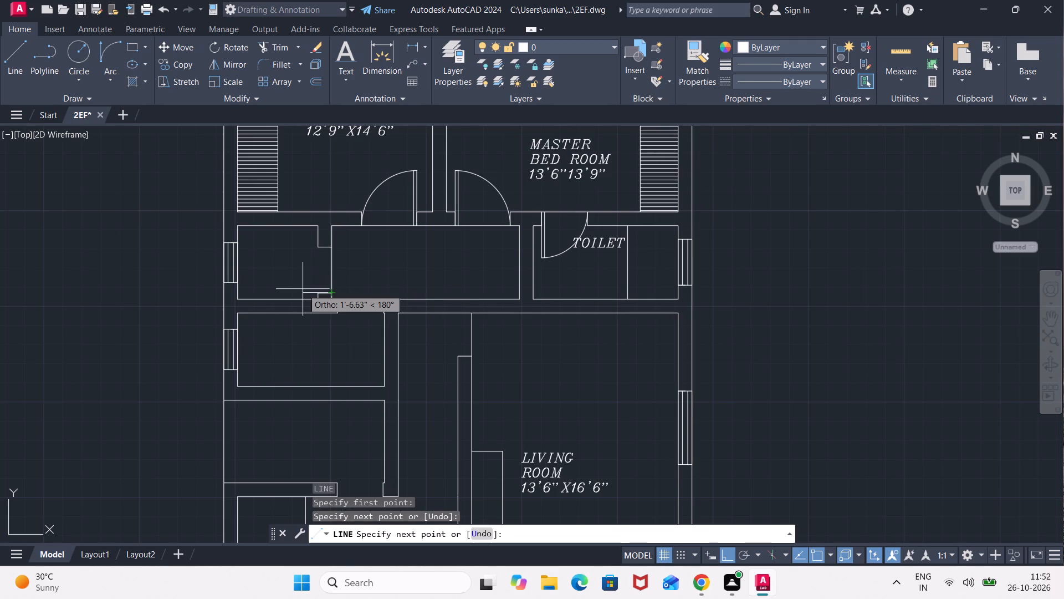
pyautogui.write('2\'6"')
pyautogui.press('Return')
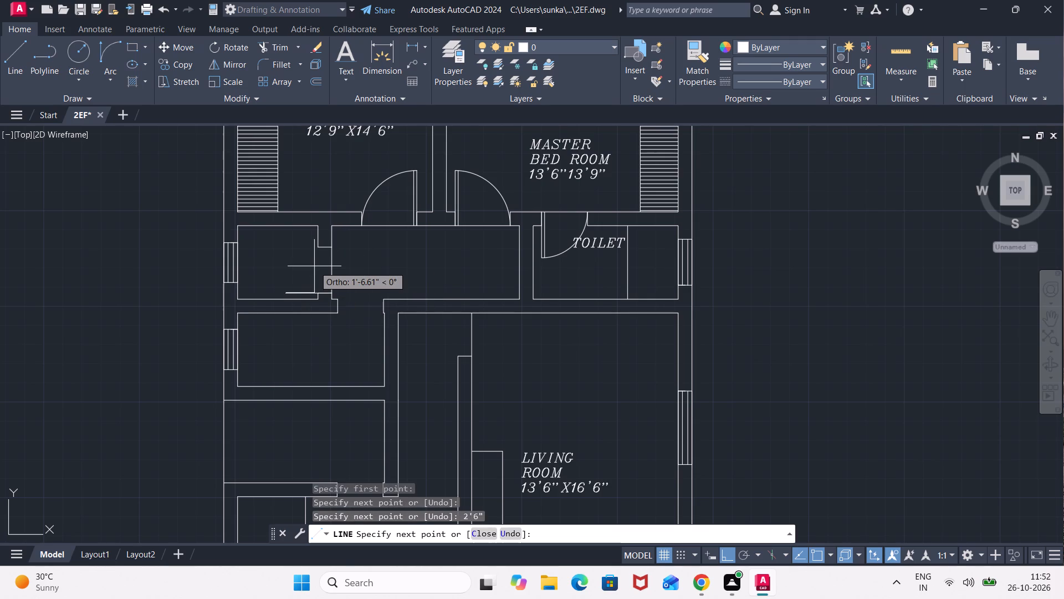
pyautogui.press('Escape')
# Offset the small room's door leaf line by 2" up toward the door opening.
pyautogui.press('o')
pyautogui.press('Return')
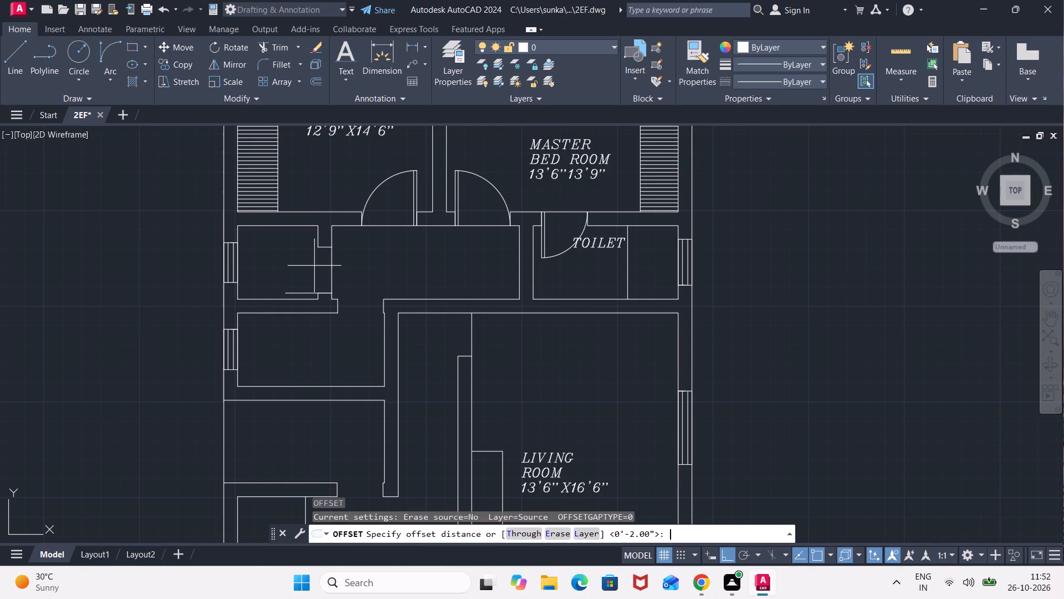
pyautogui.press('Return')
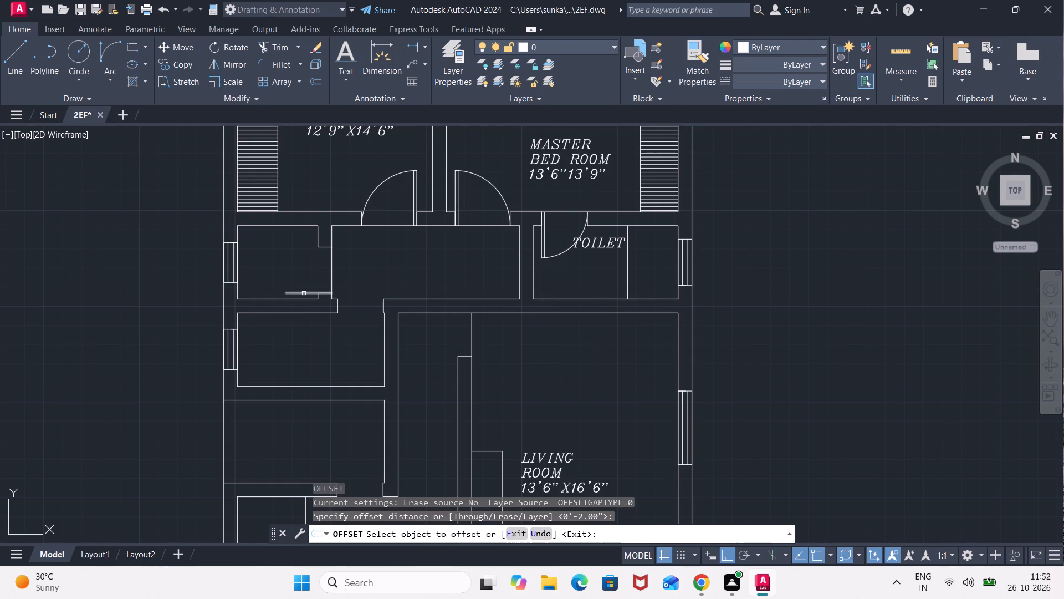
pyautogui.click(304, 293)
pyautogui.click(299, 270)
# Draw the small room's door swing as a start-end-direction arc from the leaf's free end to the opposite jamb.
pyautogui.click(102, 65)
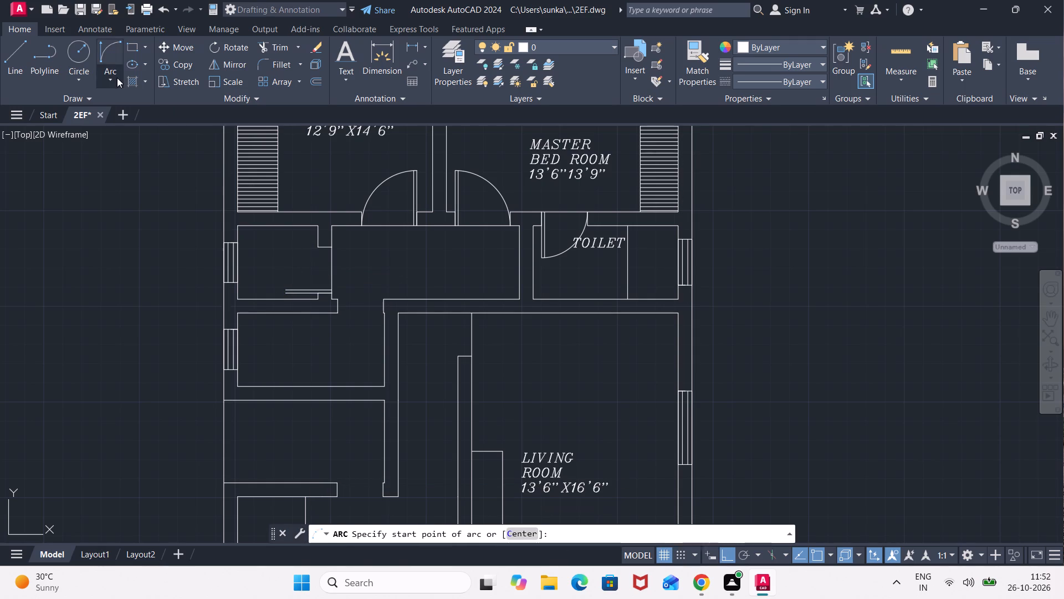
pyautogui.scroll(2, 272, 290)
pyautogui.click(301, 298)
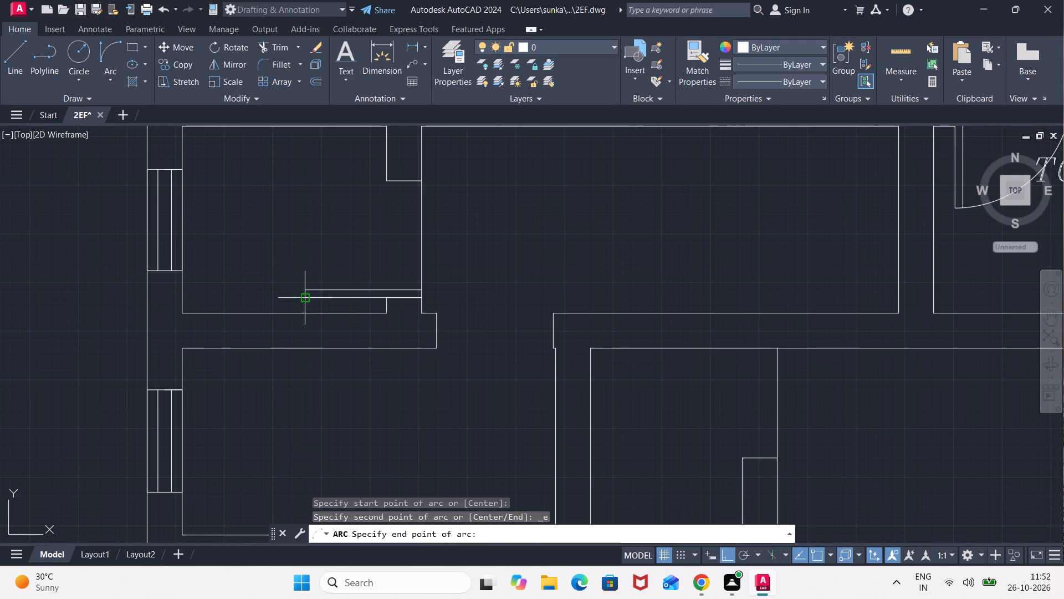
pyautogui.click(423, 177)
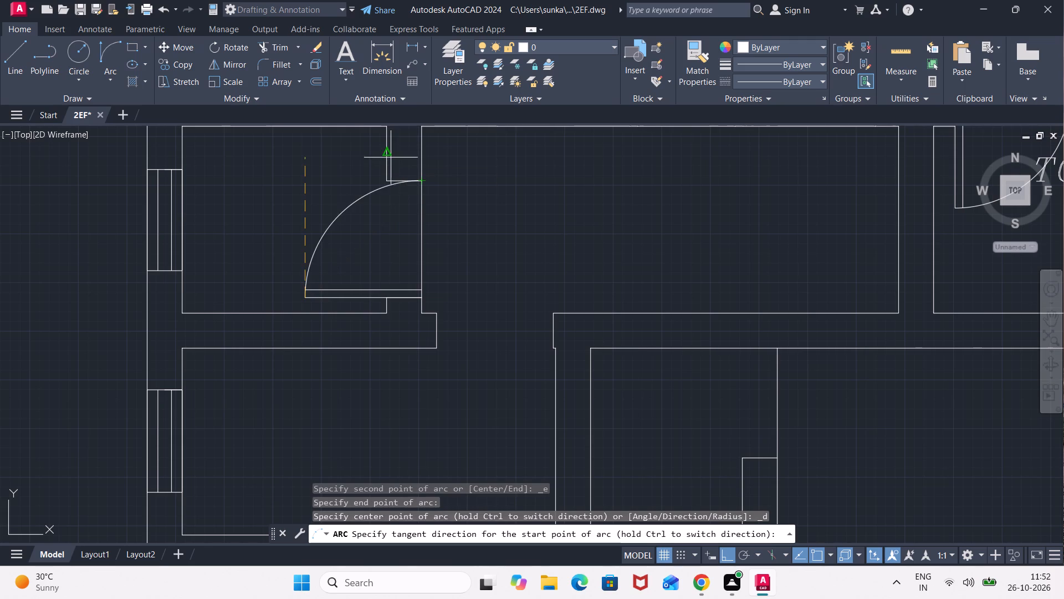
pyautogui.click(318, 146)
pyautogui.scroll(-3, 390, 218)
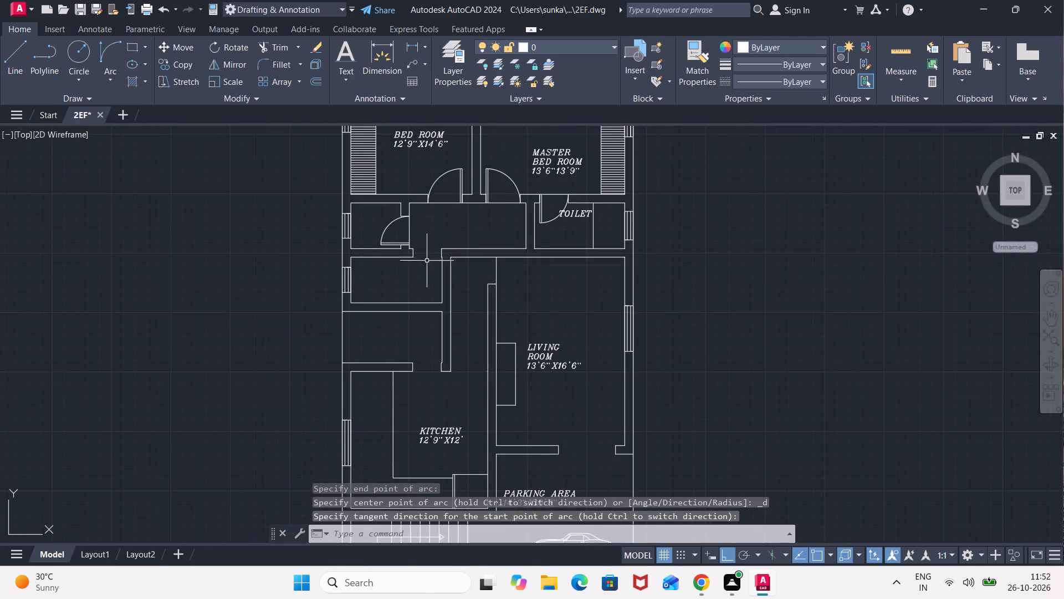
# Draw a line across the top door opening of the room below the small room, continuing 2'6" down into the room as the leaf.
pyautogui.moveTo(427, 261); pyautogui.dragTo(346, 175, button='middle')
pyautogui.scroll(3, 341, 192)
pyautogui.moveTo(341, 194); pyautogui.dragTo(358, 312, button='middle')
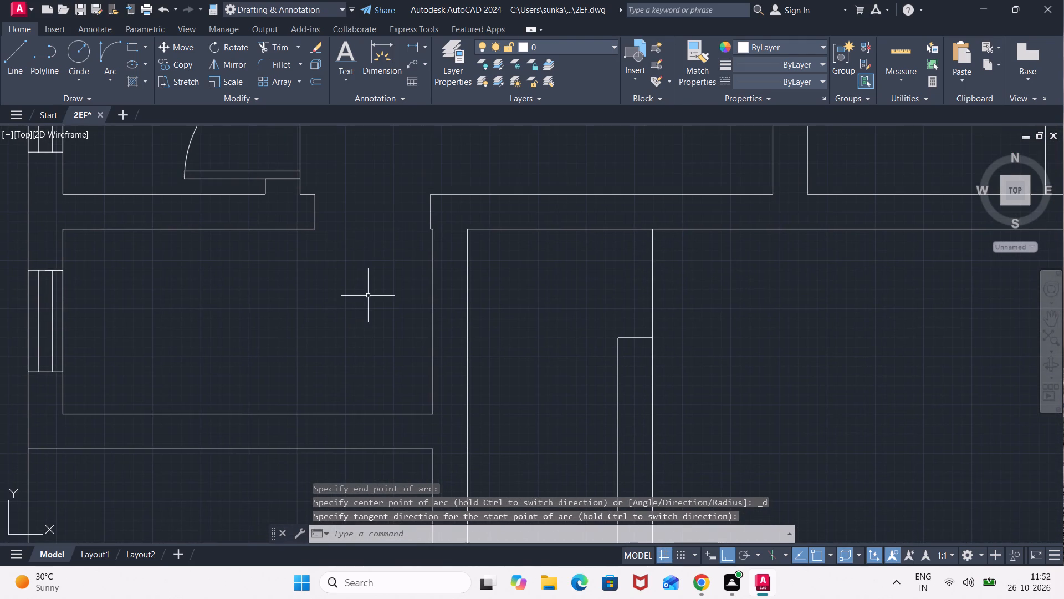
pyautogui.press('l')
pyautogui.press('Return')
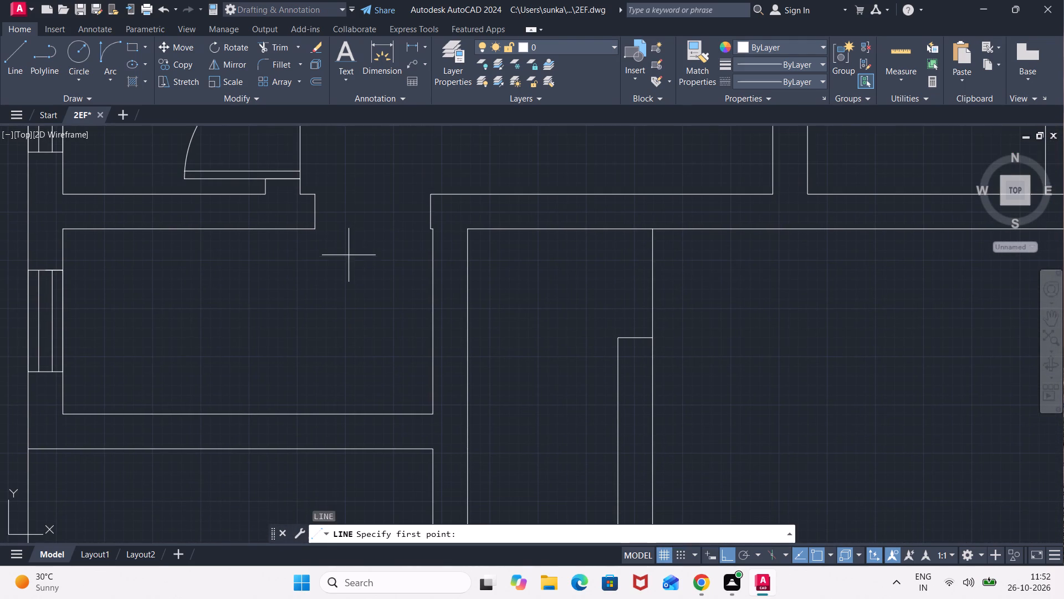
pyautogui.click(313, 191)
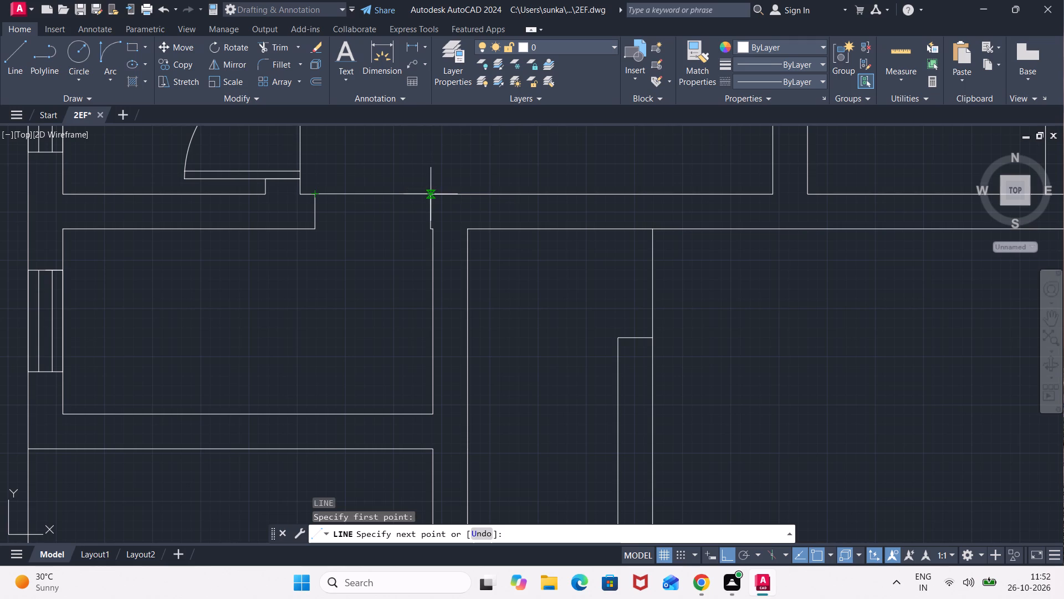
pyautogui.click(431, 190)
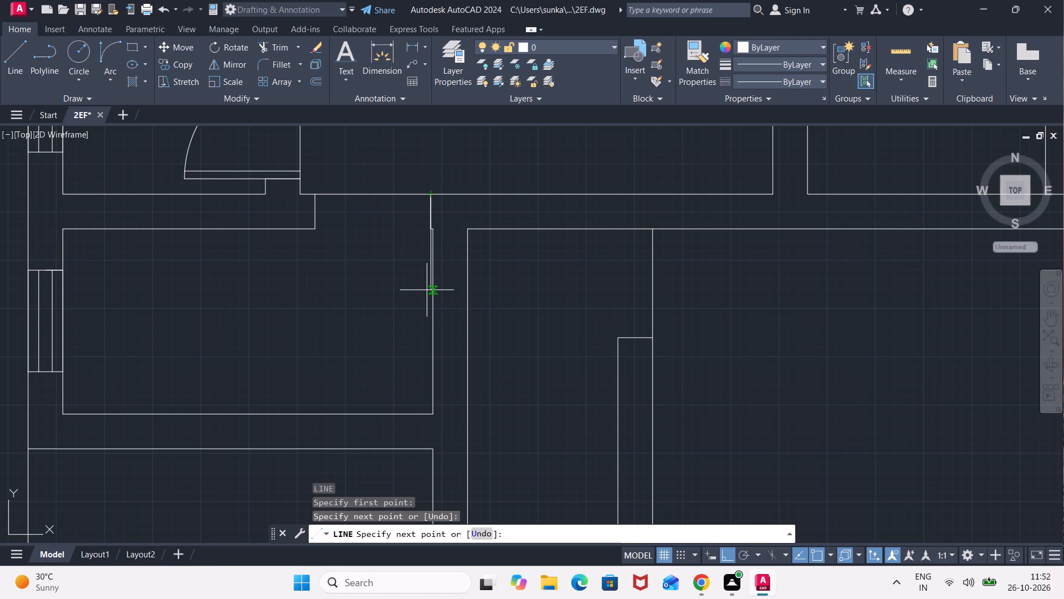
pyautogui.write('2\'6"')
pyautogui.press('Return')
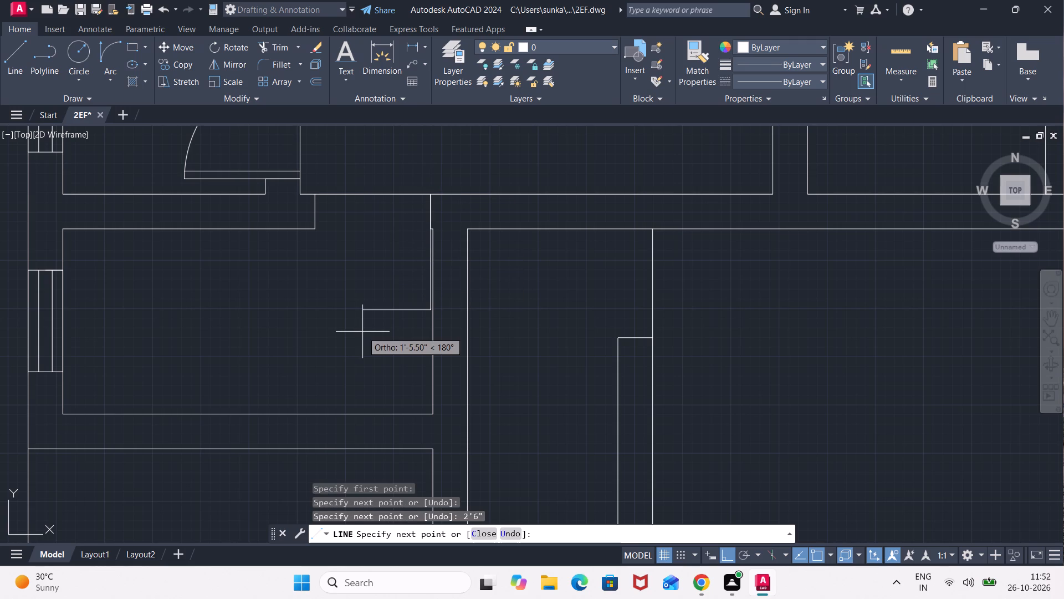
pyautogui.press('Escape')
# Offset that room's 2'6" door leaf line by 2" toward the door opening.
pyautogui.press('o')
pyautogui.press('Return')
pyautogui.press('Return')
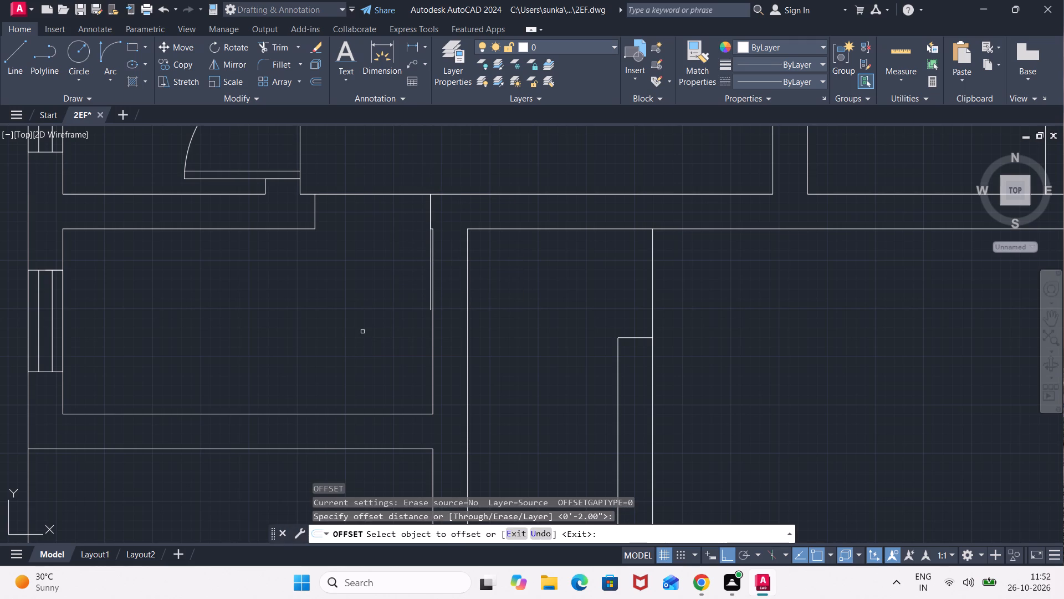
pyautogui.scroll(2, 425, 290)
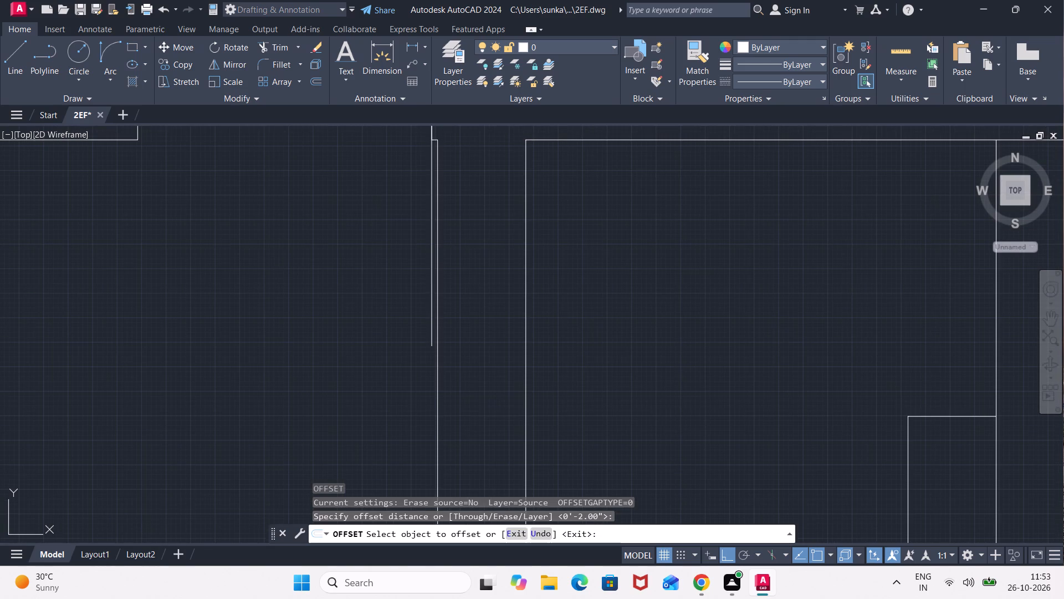
pyautogui.click(430, 281)
pyautogui.click(371, 286)
# Draw that door's swing as a start-end-direction arc from the leaf's lower end to the opposite jamb.
pyautogui.scroll(-2, 320, 262)
pyautogui.click(105, 70)
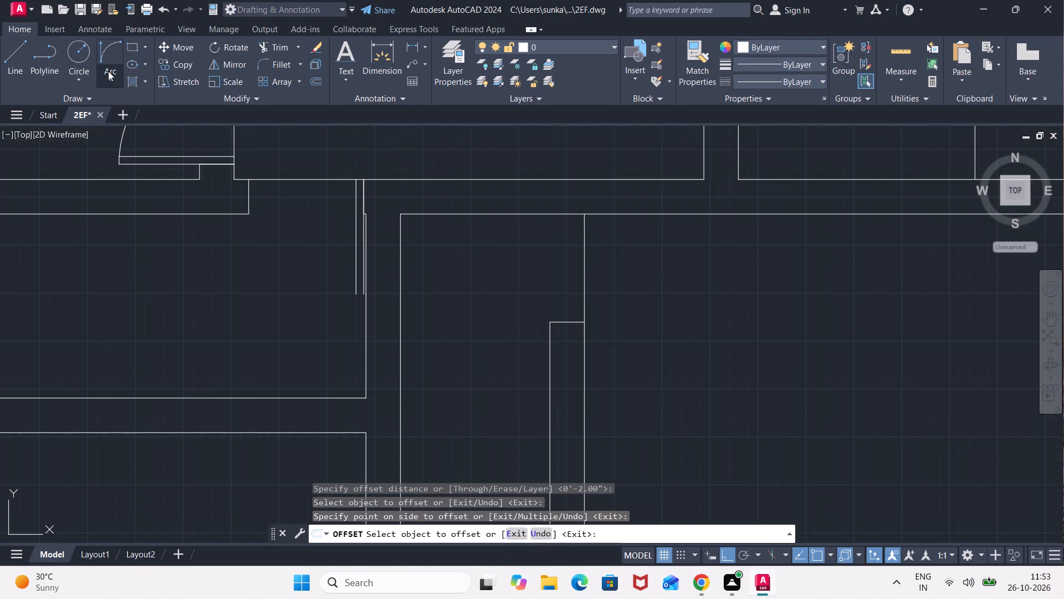
pyautogui.click(160, 249)
pyautogui.scroll(1, 366, 299)
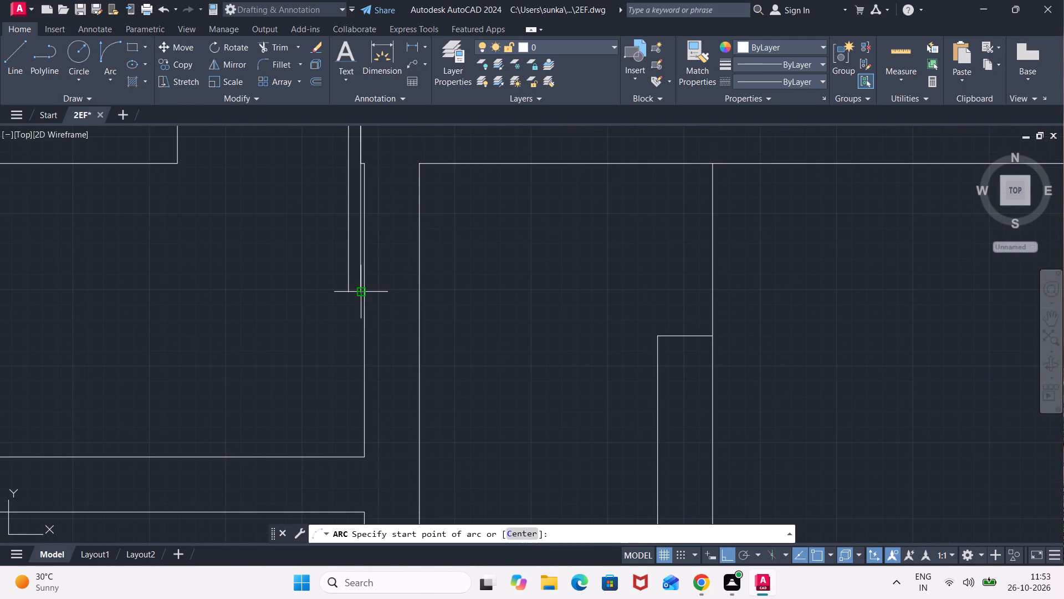
pyautogui.click(359, 296)
pyautogui.moveTo(234, 168); pyautogui.dragTo(245, 297, button='middle')
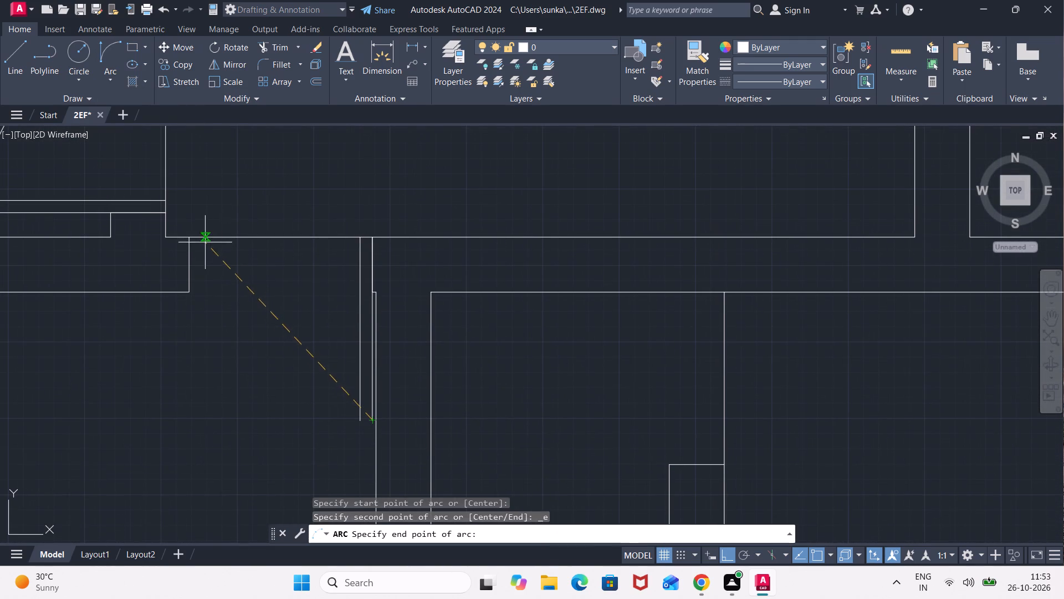
pyautogui.click(188, 240)
pyautogui.click(159, 343)
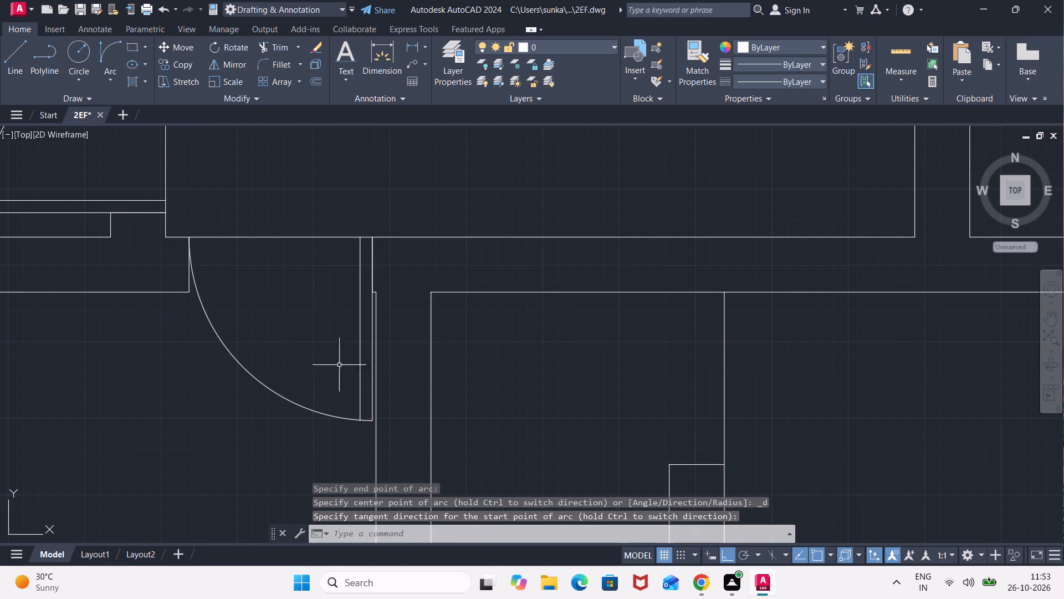
# Draw a line across the door opening above the kitchen along the wall's kitchen face, continuing 2'6" up from the right jamb as the leaf.
pyautogui.scroll(-2, 351, 364)
pyautogui.moveTo(402, 364); pyautogui.dragTo(336, 250, button='middle')
pyautogui.moveTo(294, 397); pyautogui.dragTo(310, 196, button='middle')
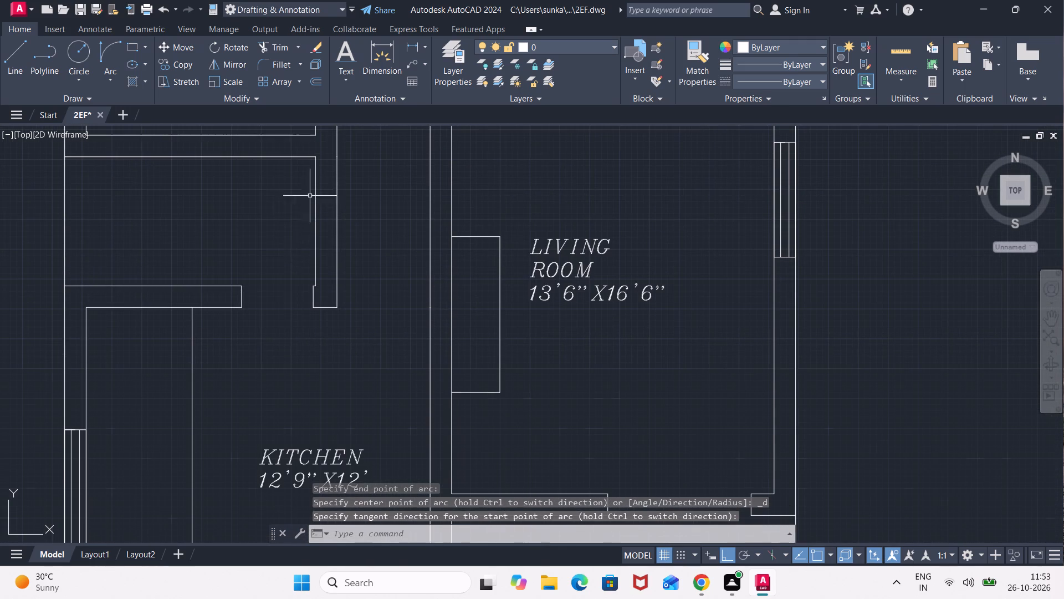
pyautogui.press('l')
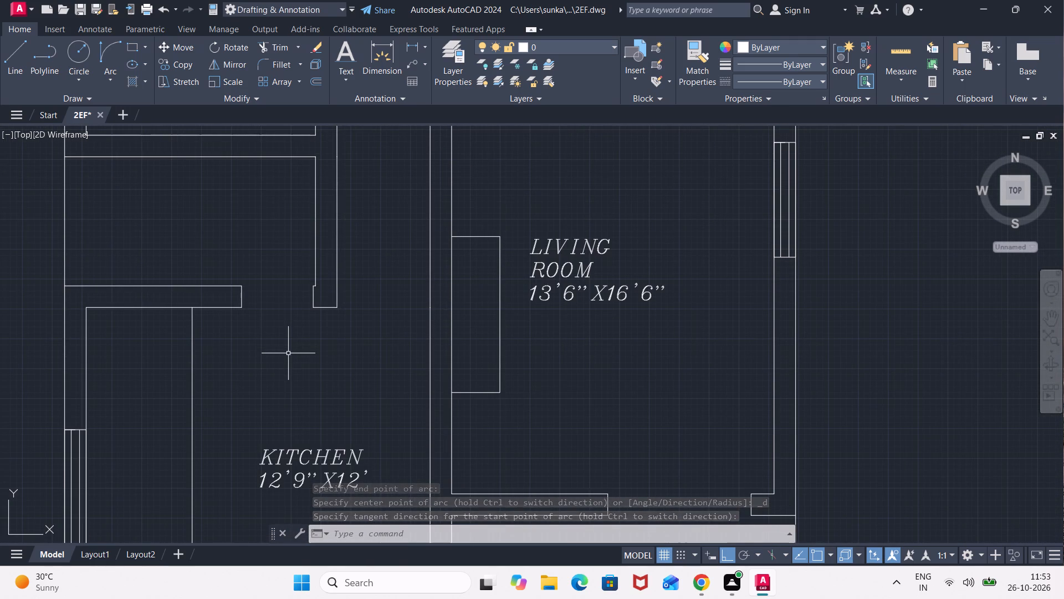
pyautogui.press('Return')
pyautogui.scroll(1, 255, 332)
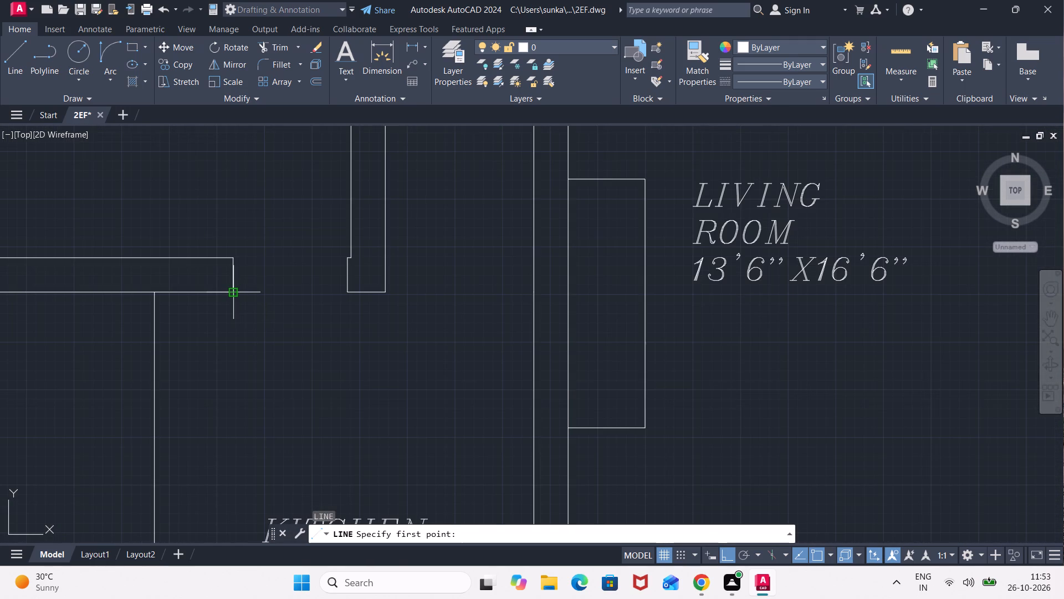
pyautogui.click(236, 293)
pyautogui.click(350, 293)
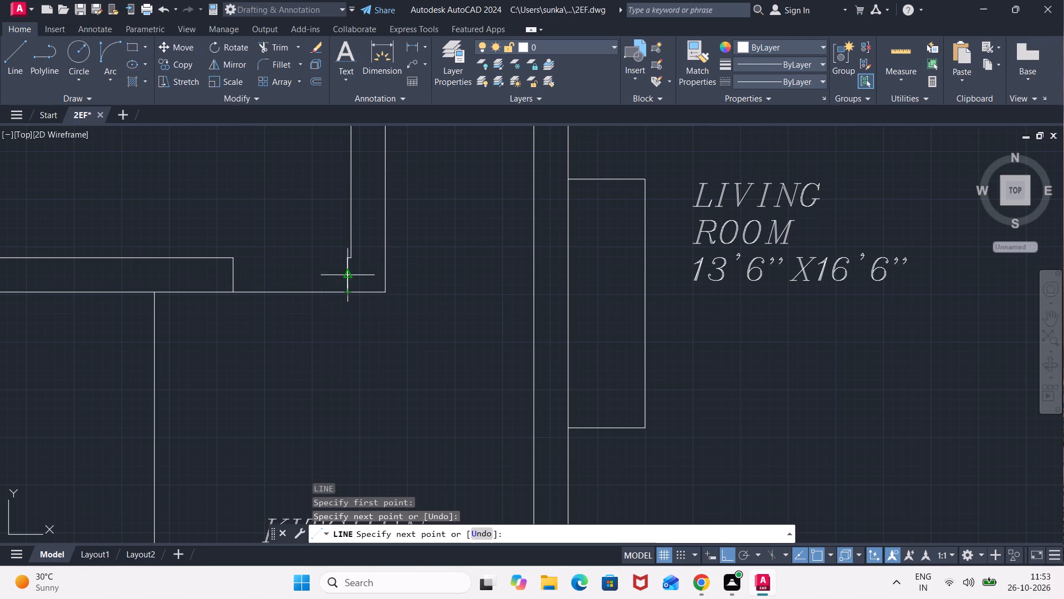
pyautogui.write('2\'6"')
pyautogui.press('Return')
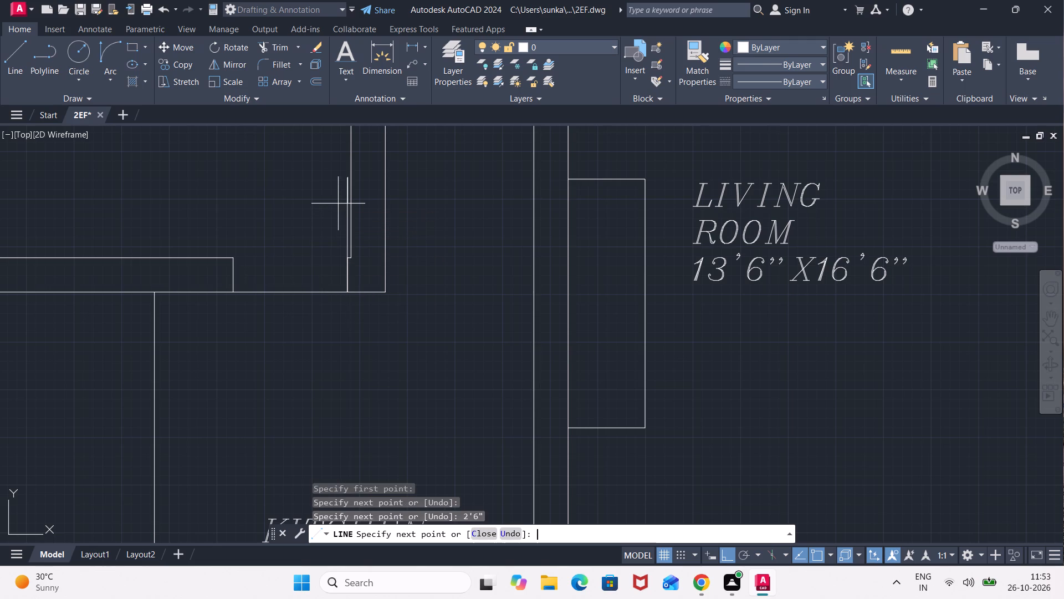
pyautogui.press('Escape')
# Offset the kitchen door's leaf line by 2" toward the door opening.
pyautogui.press('o')
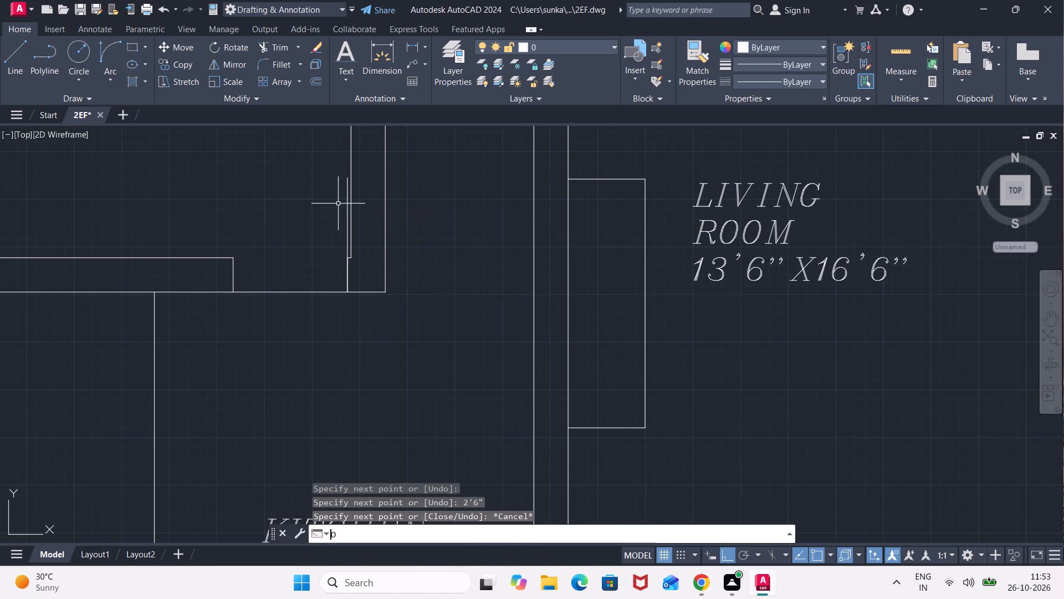
pyautogui.press('Return')
pyautogui.press('Return')
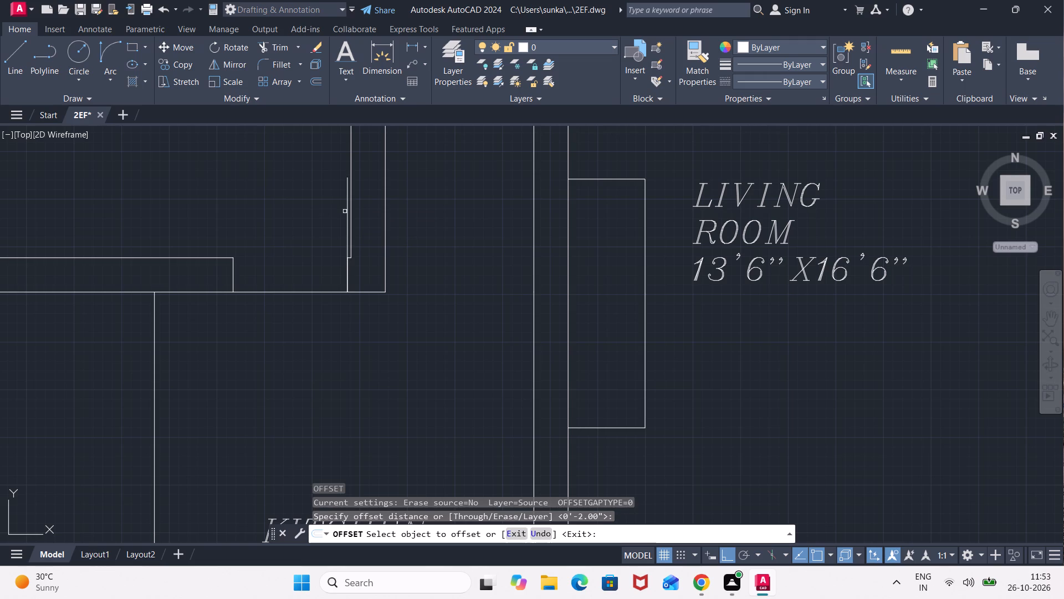
pyautogui.click(348, 212)
pyautogui.click(277, 224)
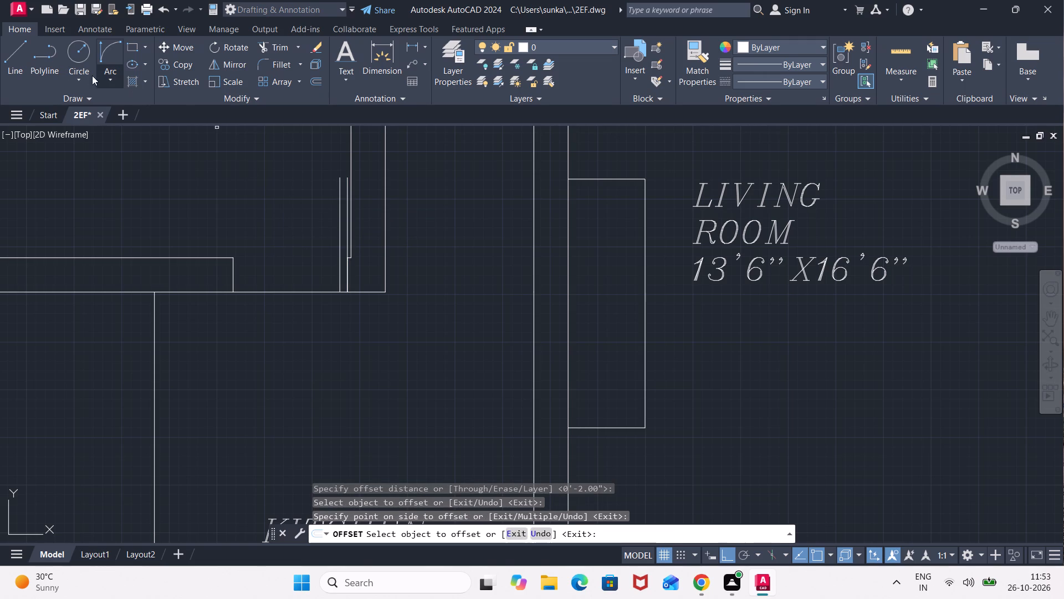
# Draw the kitchen door's swing as a start-end-direction arc from the leaf's upper end to the opposite jamb.
pyautogui.click(109, 72)
pyautogui.click(164, 250)
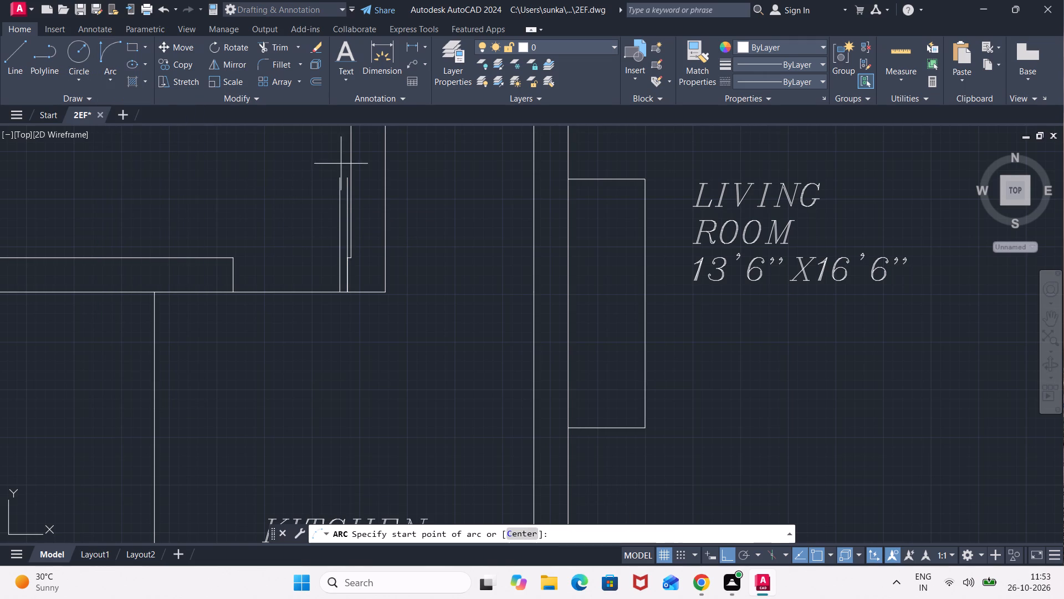
pyautogui.click(346, 178)
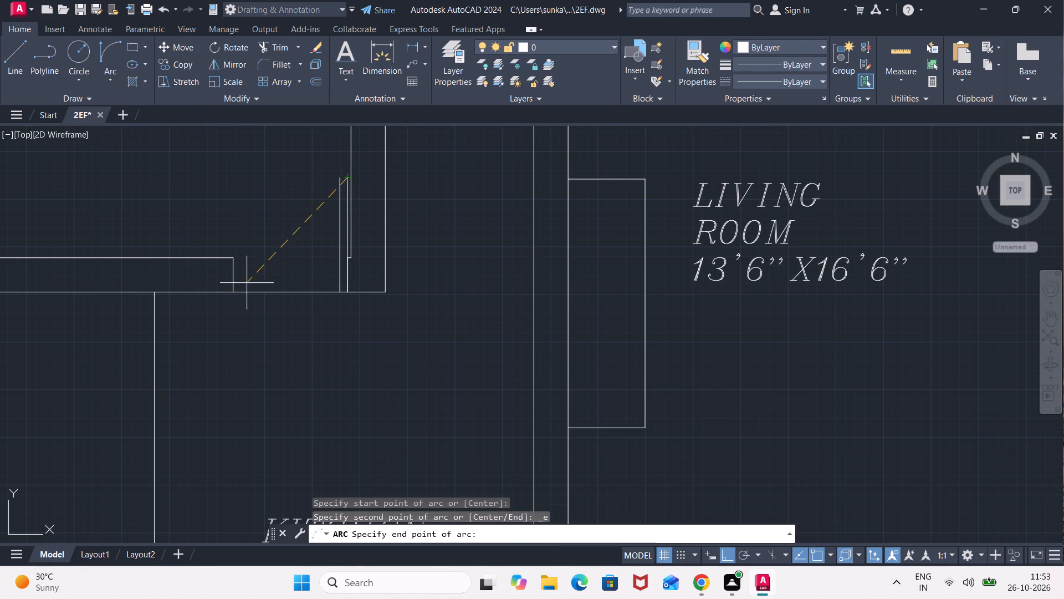
pyautogui.click(234, 290)
pyautogui.click(145, 225)
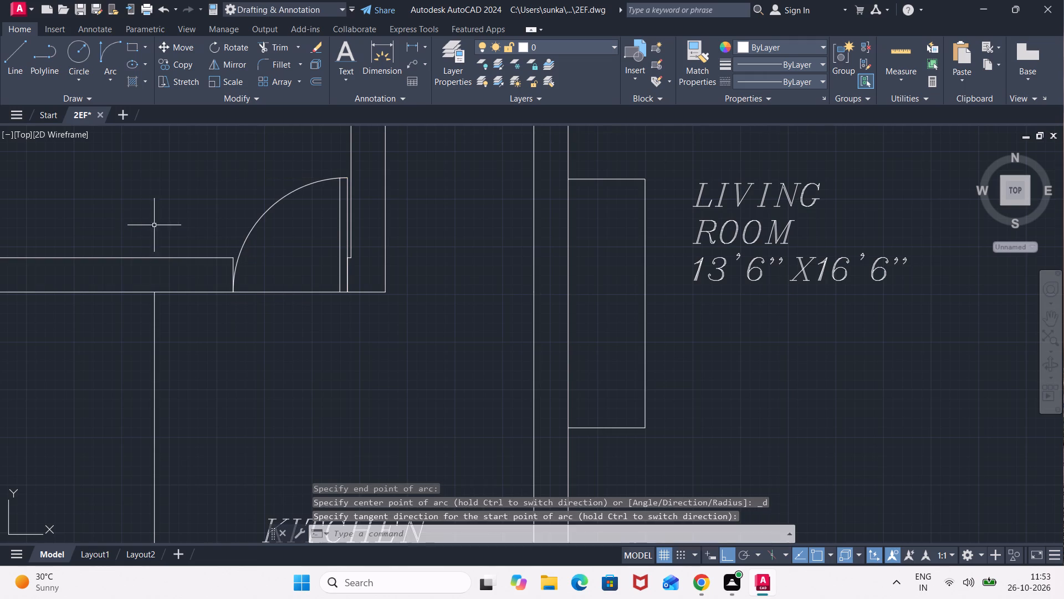
# Draw a line across the opening between parking area and living room, continuing 2' up from the right jamb as a door leaf.
pyautogui.scroll(-3, 280, 220)
pyautogui.moveTo(309, 279); pyautogui.dragTo(300, 169, button='middle')
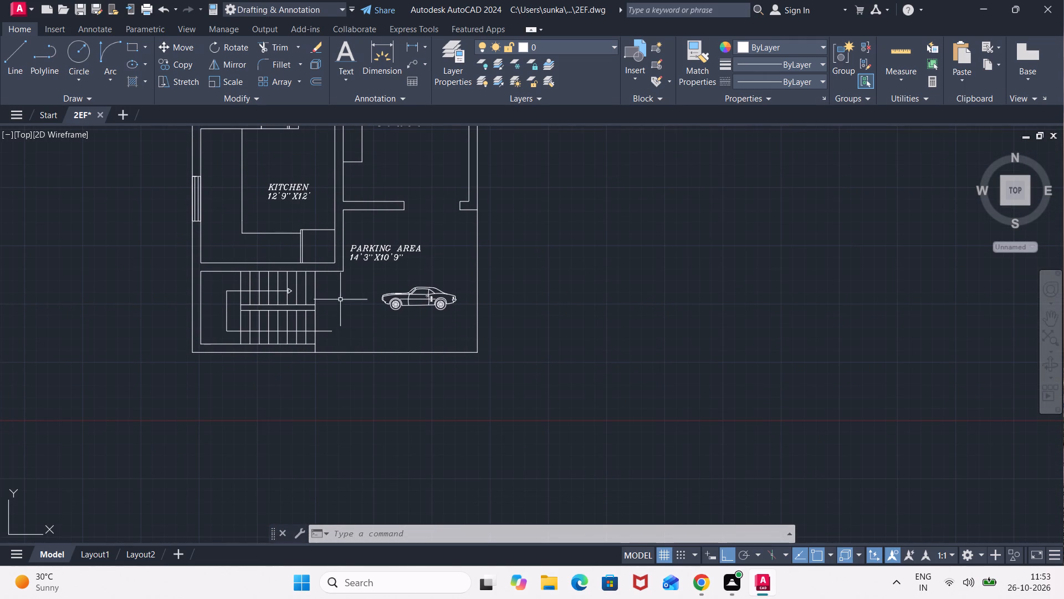
pyautogui.moveTo(344, 248); pyautogui.dragTo(360, 338, button='middle')
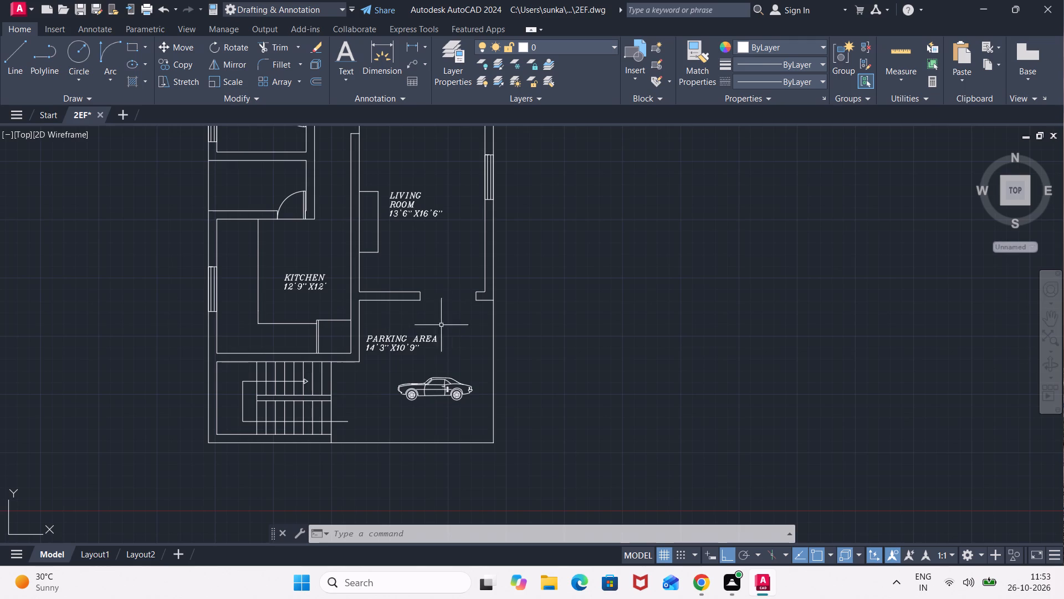
pyautogui.press('l')
pyautogui.press('Return')
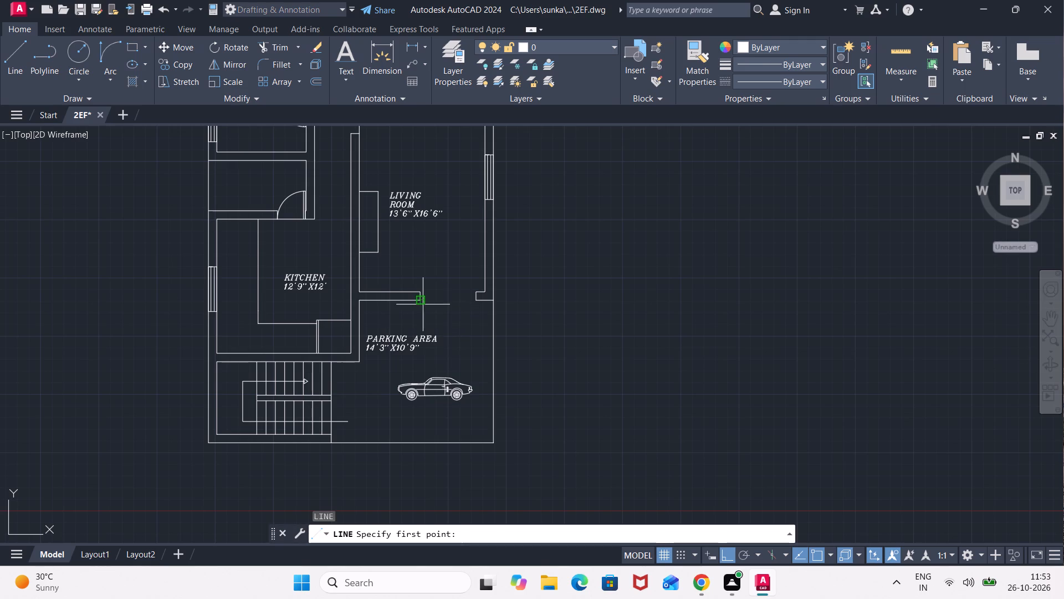
pyautogui.click(418, 304)
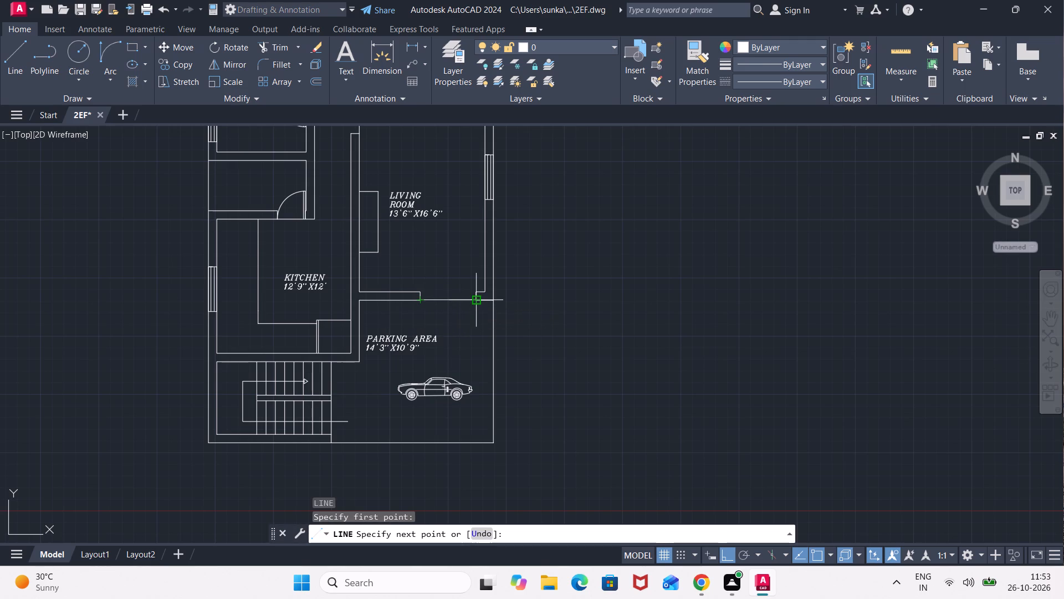
pyautogui.click(477, 301)
pyautogui.write("2'")
pyautogui.press('Return')
pyautogui.press('Escape')
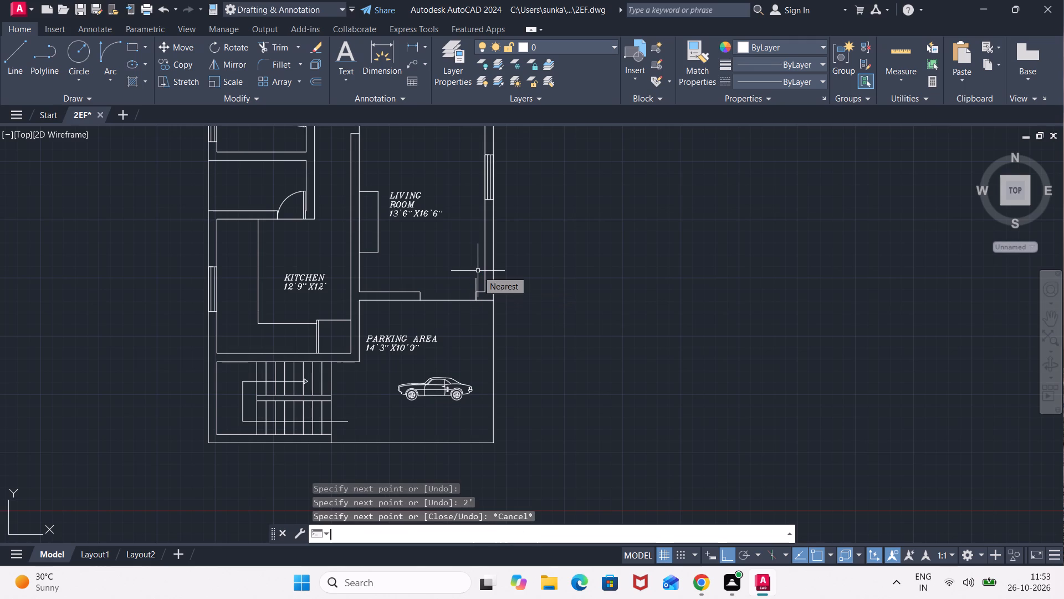
# Draw the second door leaf as a 2' line up from the left jamb of the living room entrance opening.
pyautogui.press('l')
pyautogui.press('Return')
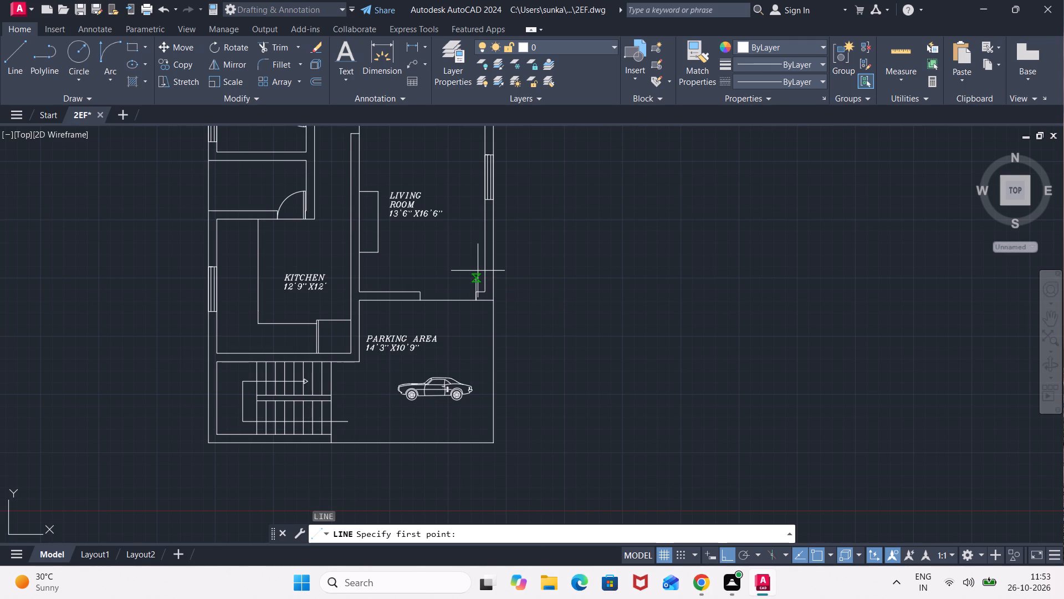
pyautogui.scroll(2, 478, 271)
pyautogui.click(326, 341)
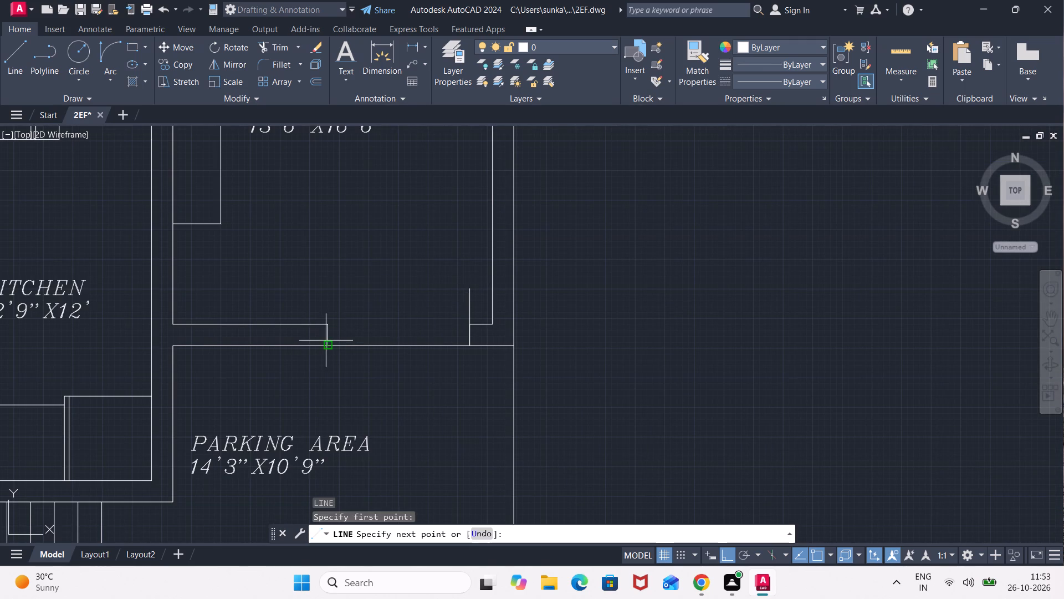
pyautogui.write("2'")
pyautogui.press('Return')
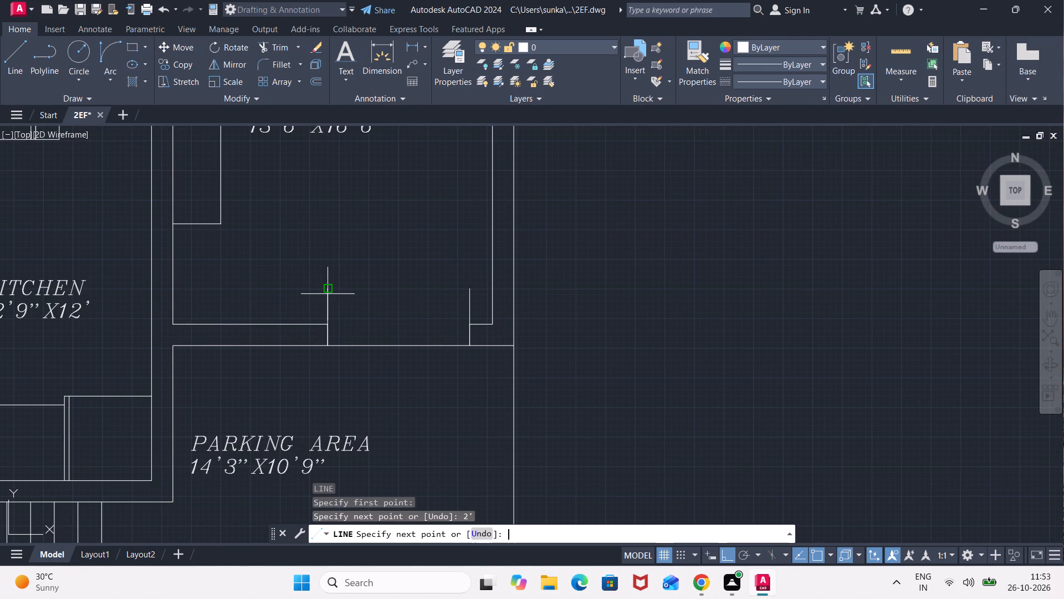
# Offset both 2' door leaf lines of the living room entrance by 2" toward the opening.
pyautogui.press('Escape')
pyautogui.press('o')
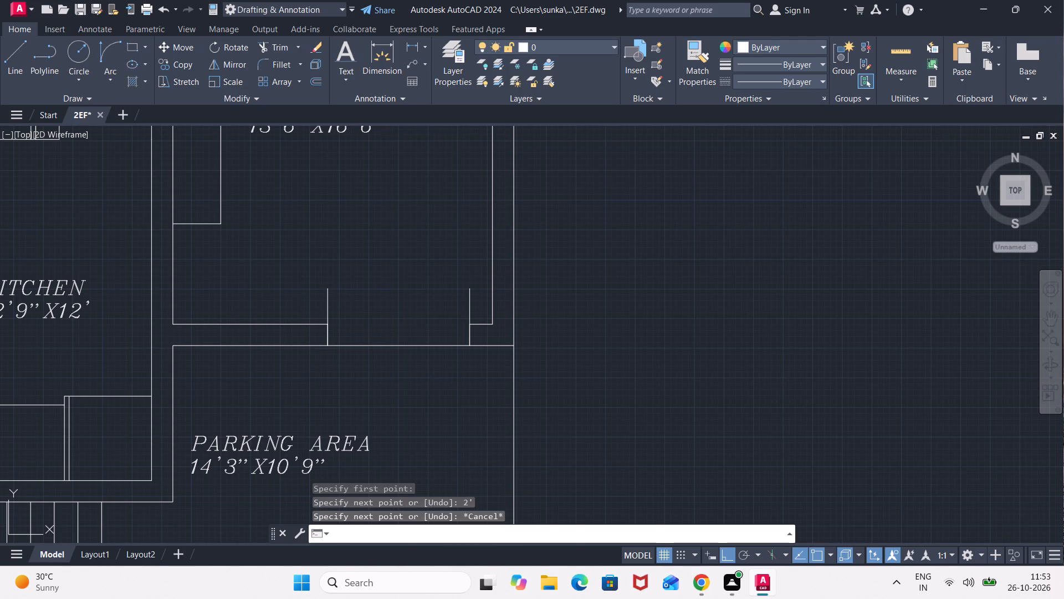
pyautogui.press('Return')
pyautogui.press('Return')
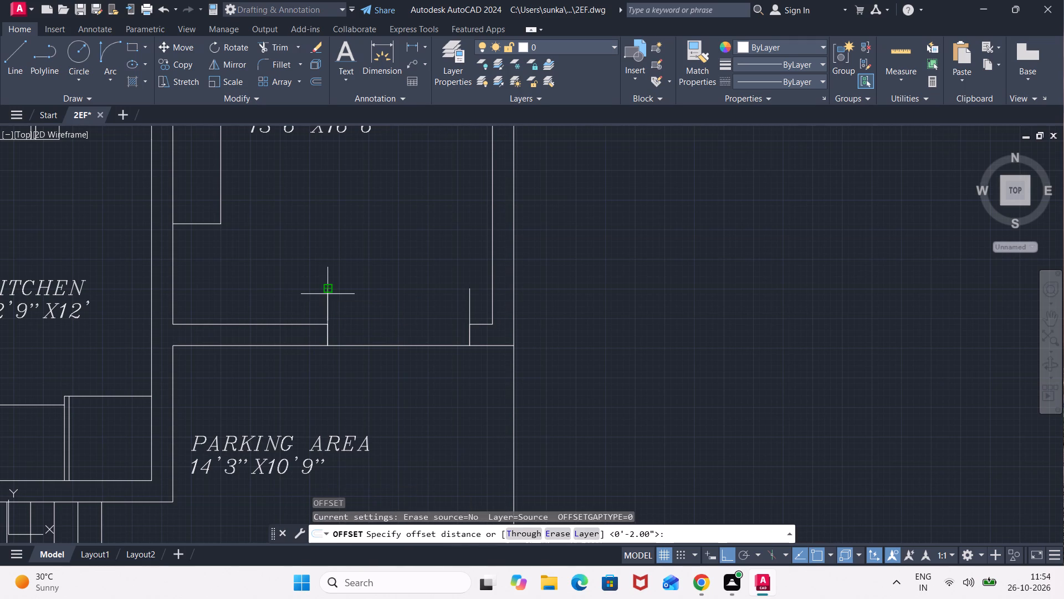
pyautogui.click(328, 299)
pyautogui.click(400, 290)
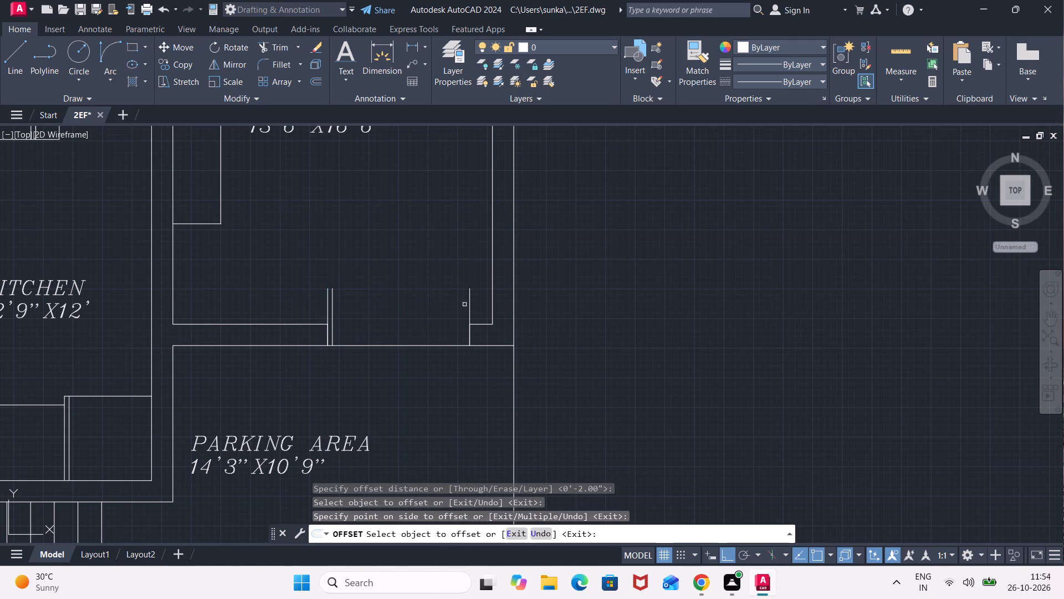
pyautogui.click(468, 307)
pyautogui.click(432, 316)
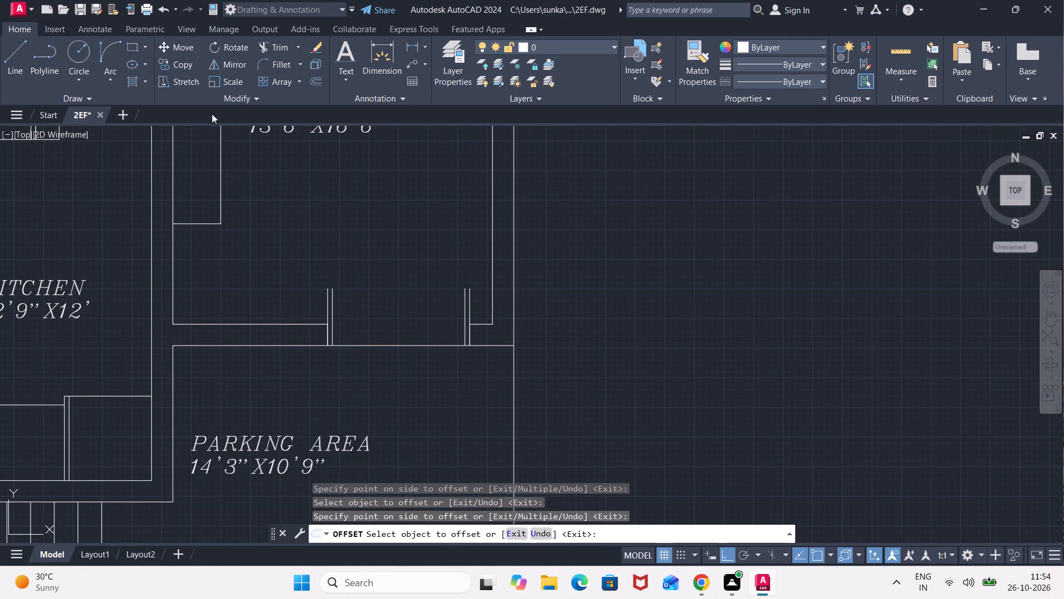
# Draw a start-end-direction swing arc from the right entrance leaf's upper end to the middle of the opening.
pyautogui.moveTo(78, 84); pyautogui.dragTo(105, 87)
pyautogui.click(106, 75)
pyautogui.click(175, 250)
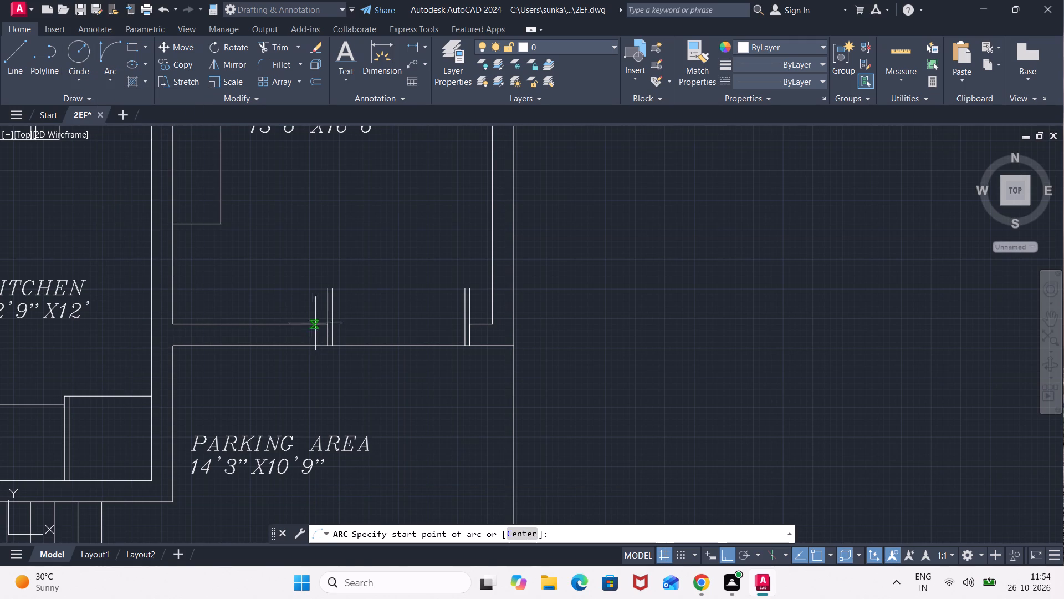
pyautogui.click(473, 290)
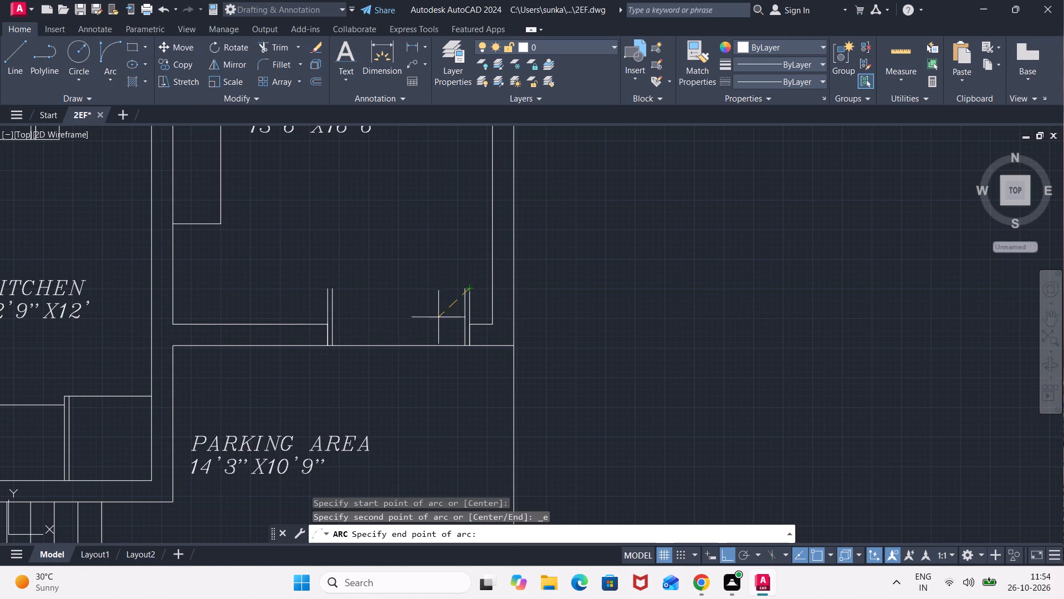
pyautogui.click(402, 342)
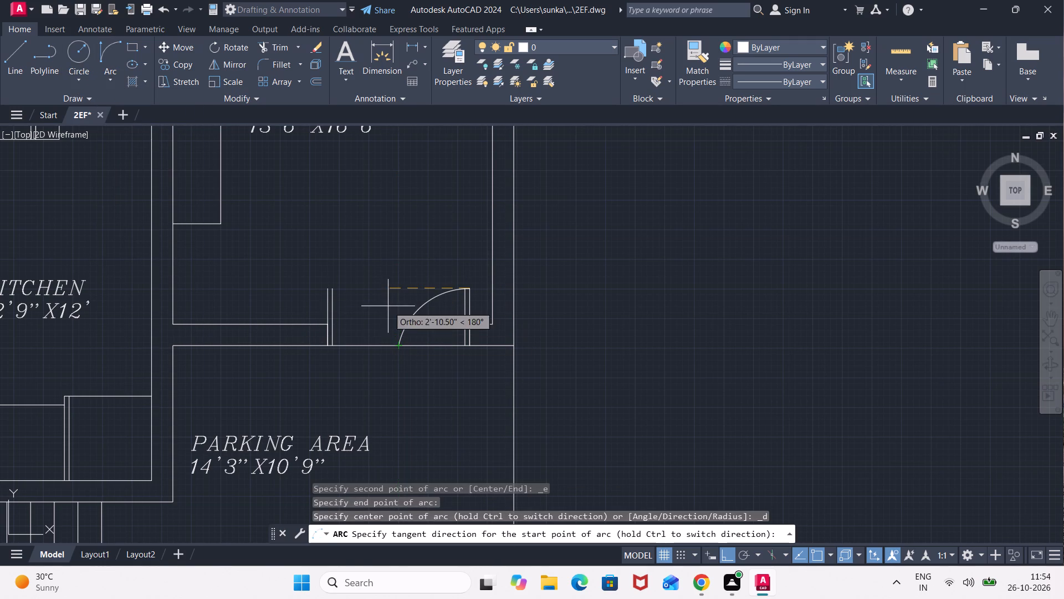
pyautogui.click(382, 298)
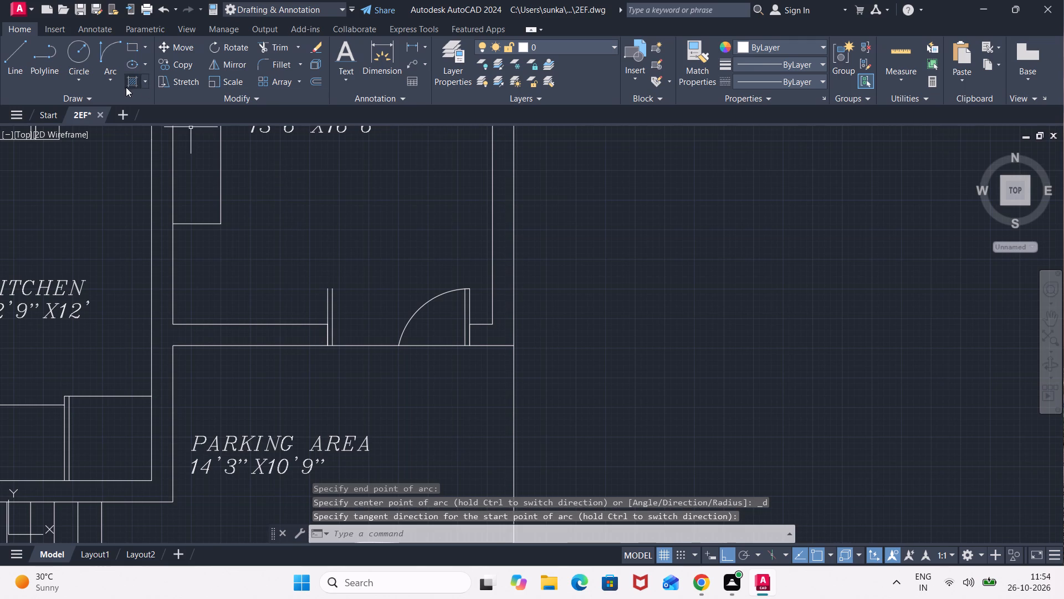
# Erase the swing arc and all four door leaf lines at the living room entrance.
pyautogui.click(439, 302)
pyautogui.click(385, 286)
pyautogui.press('Delete')
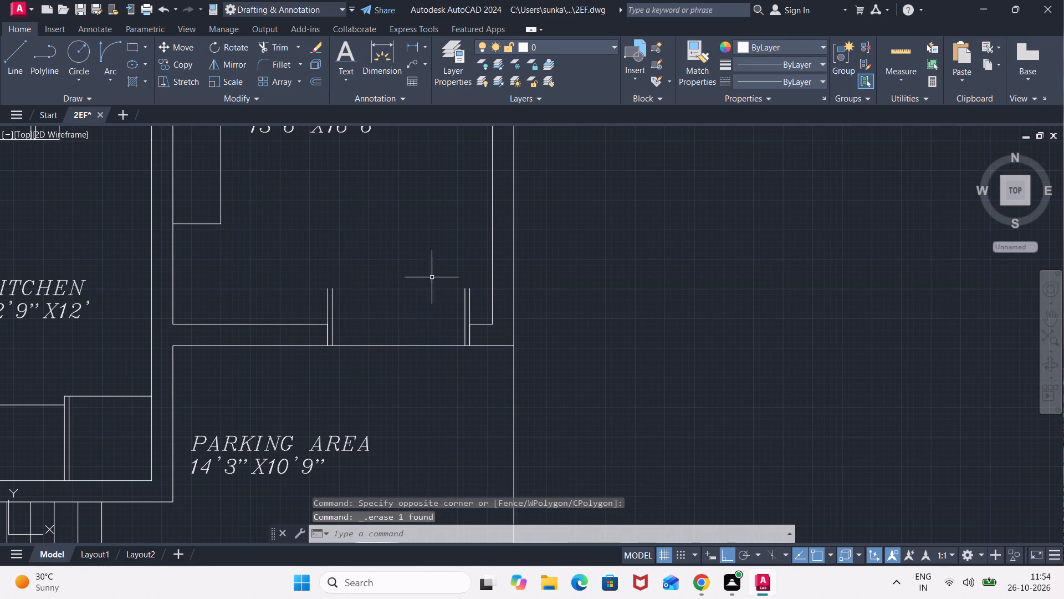
pyautogui.click(475, 289)
pyautogui.click(321, 303)
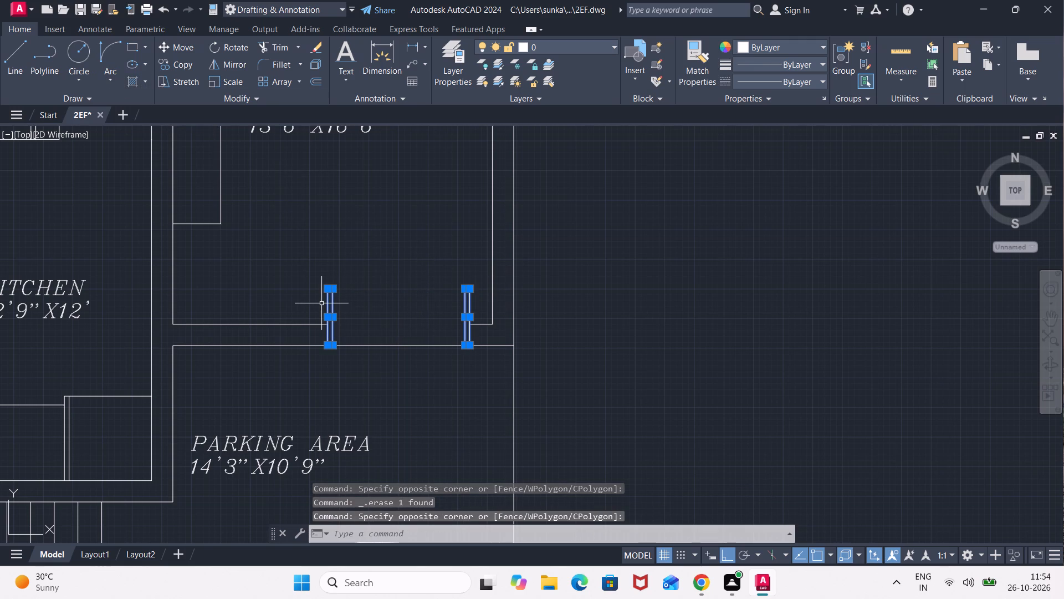
pyautogui.press('Delete')
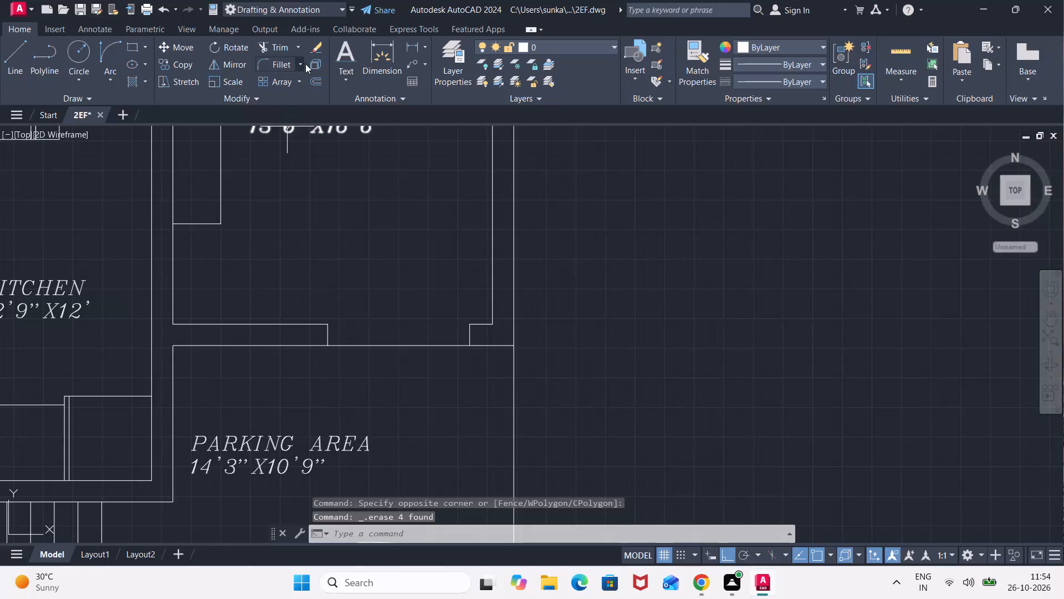
# Measure the width of the living room entrance opening between its jambs with a linear dimension.
pyautogui.click(416, 47)
pyautogui.click(328, 350)
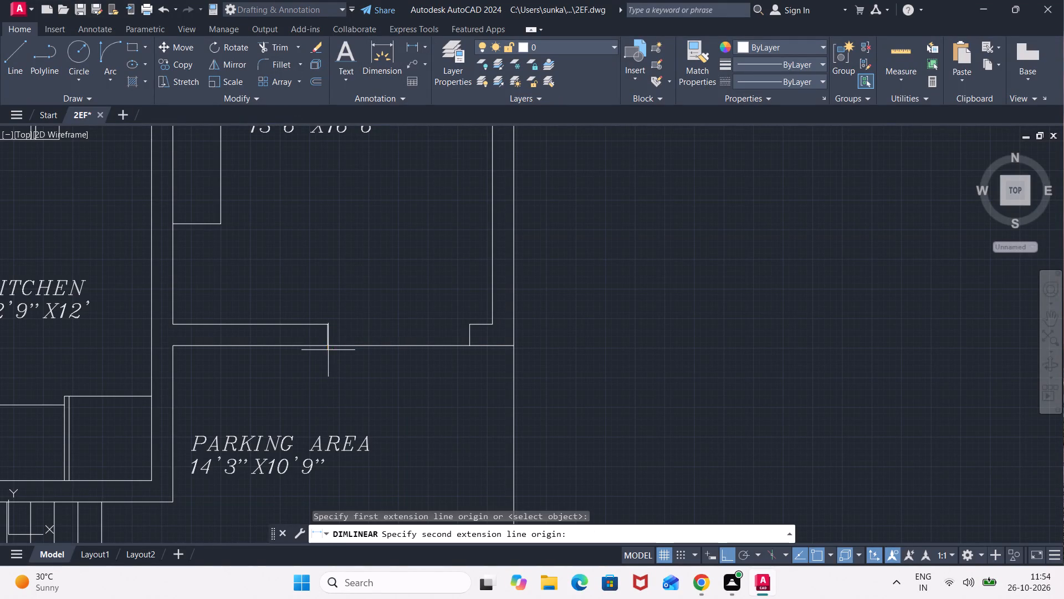
pyautogui.click(469, 348)
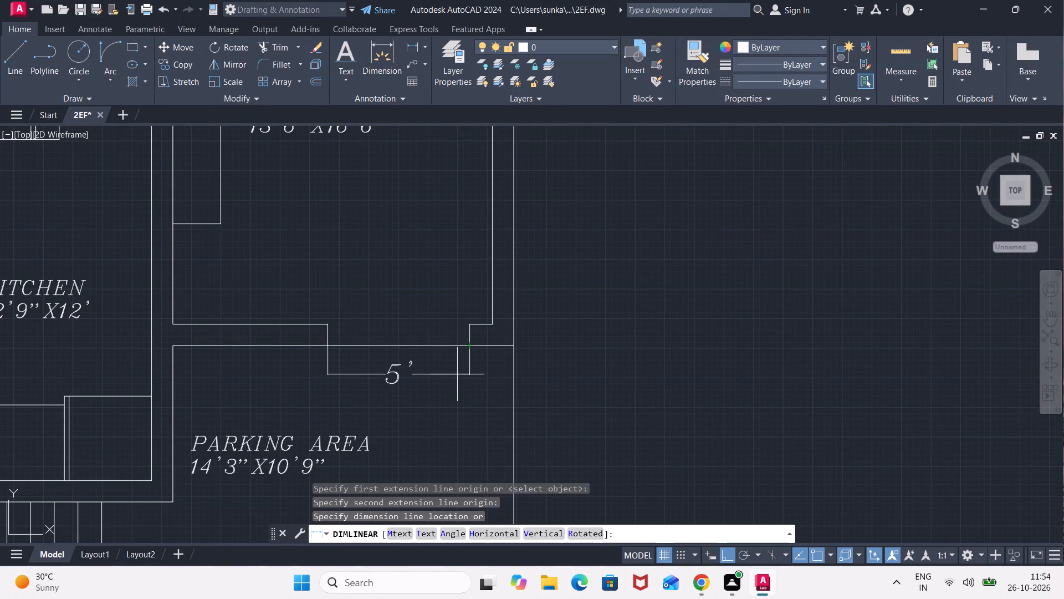
pyautogui.press('Escape')
# Draw a 2.5' door leaf line straight up from the lower end of the living room entrance's right jamb.
pyautogui.press('l')
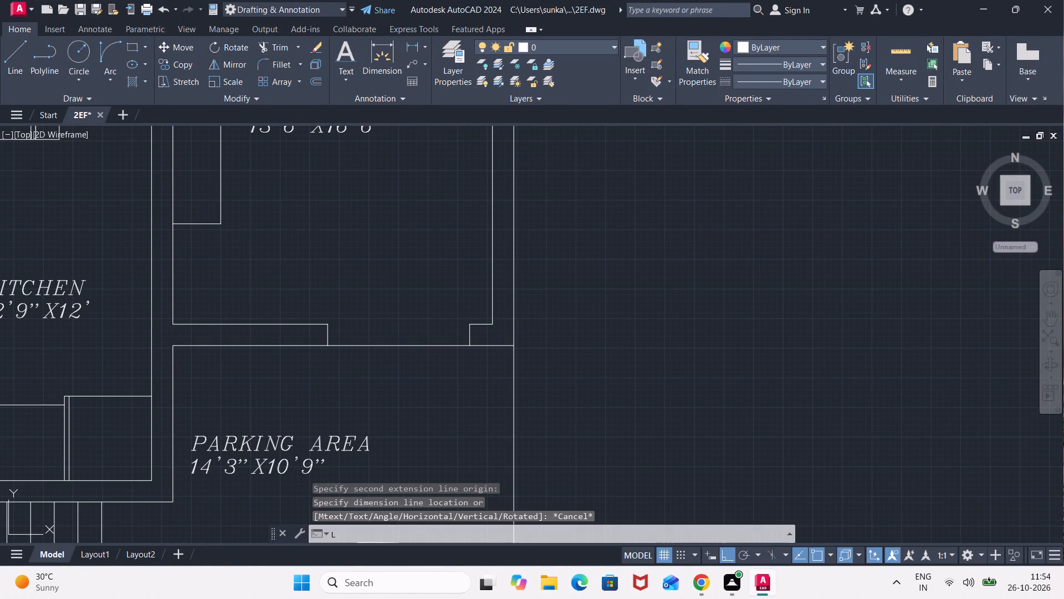
pyautogui.press('Return')
pyautogui.click(467, 343)
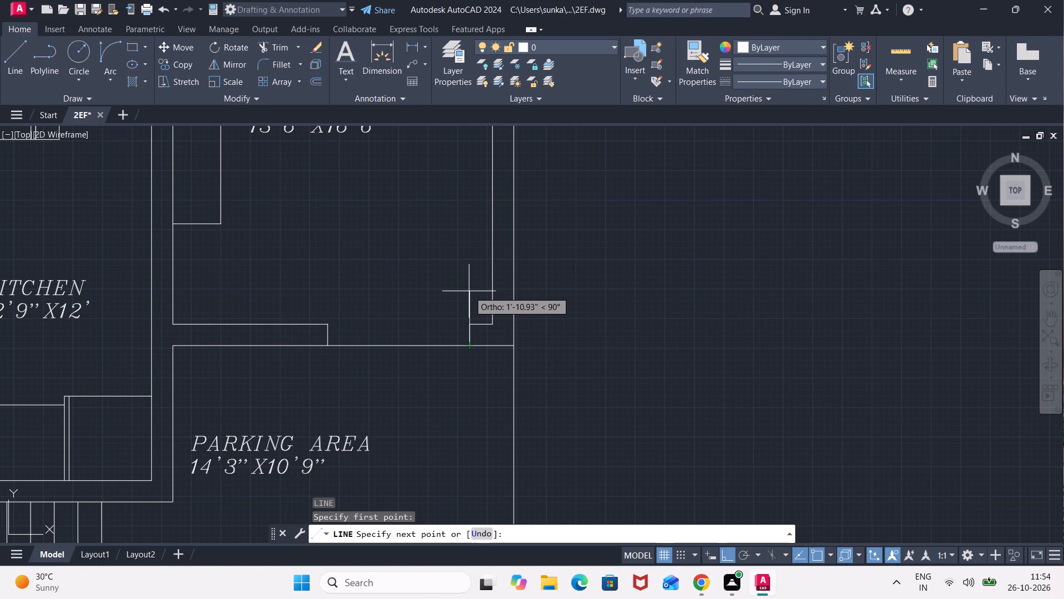
pyautogui.write("2.5'")
pyautogui.press('Return')
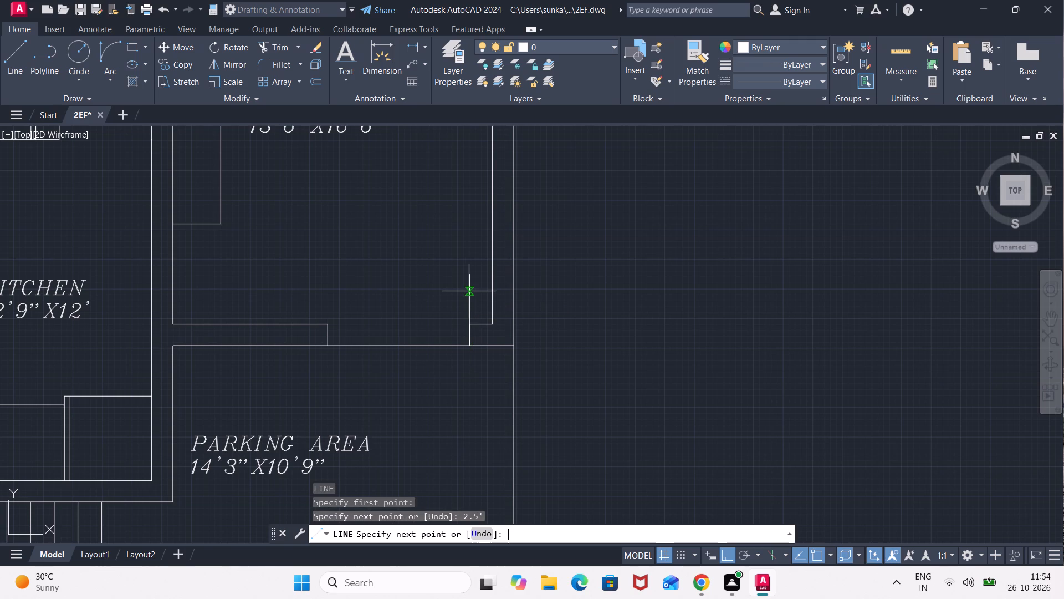
pyautogui.press('Escape')
# Draw the second 2.5' door leaf line straight up from the lower end of the entrance's left jamb.
pyautogui.press('l')
pyautogui.press('Return')
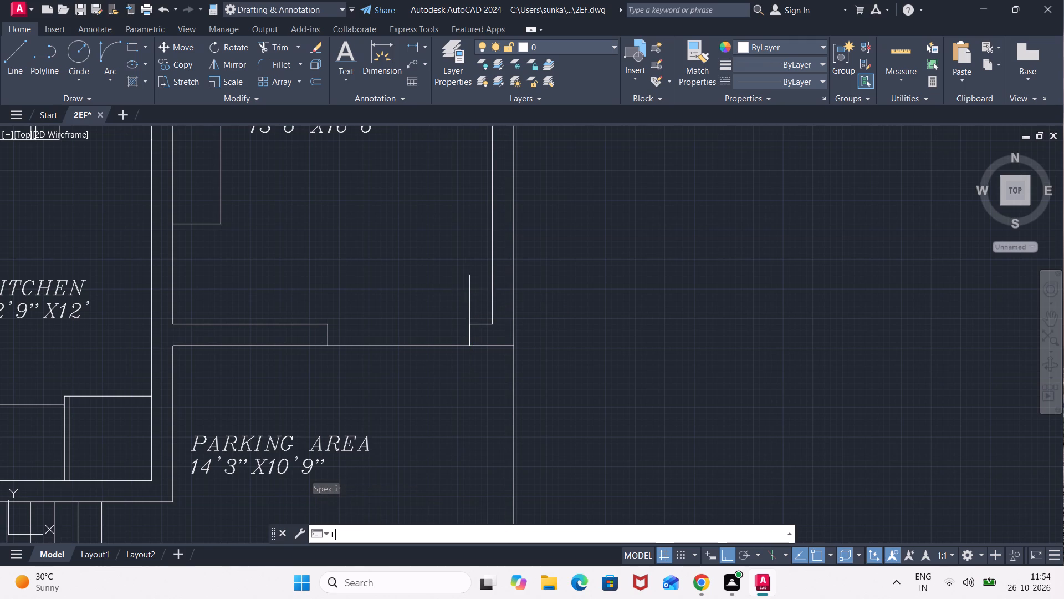
pyautogui.click(334, 348)
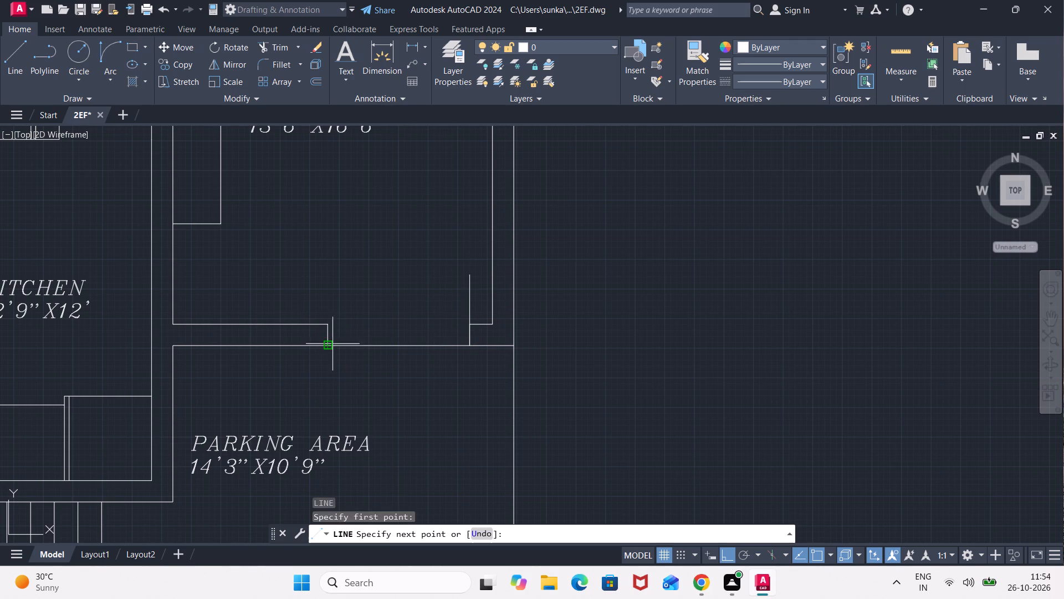
pyautogui.write("2.5'")
pyautogui.press('Return')
pyautogui.press('Escape')
# Offset both 2.5' entrance door leaf lines by 2" toward the opening.
pyautogui.press('o')
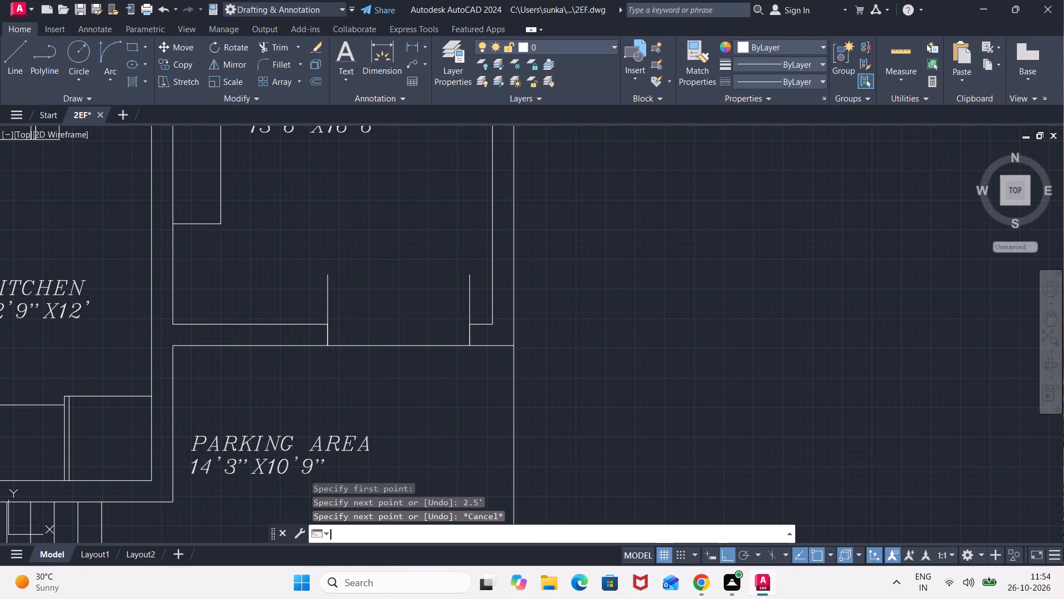
pyautogui.press('Return')
pyautogui.press('Return')
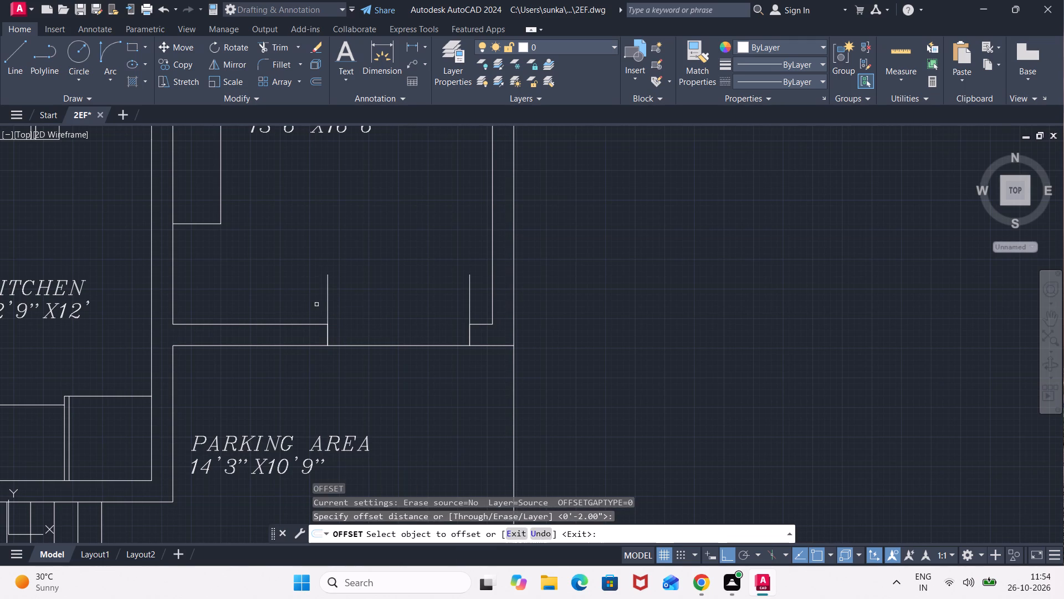
pyautogui.click(329, 298)
pyautogui.click(375, 290)
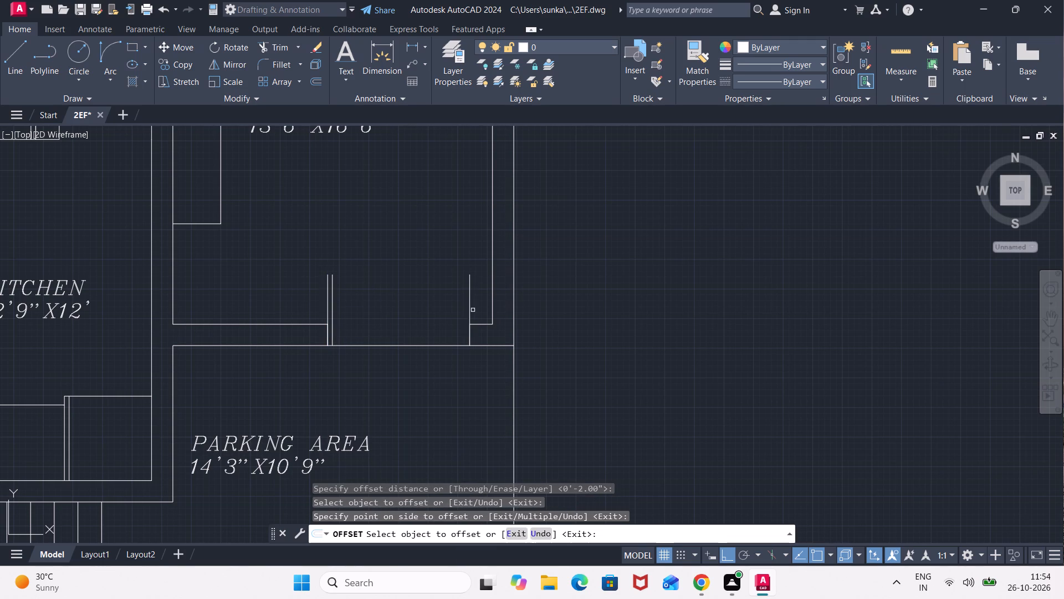
pyautogui.click(471, 310)
pyautogui.click(424, 315)
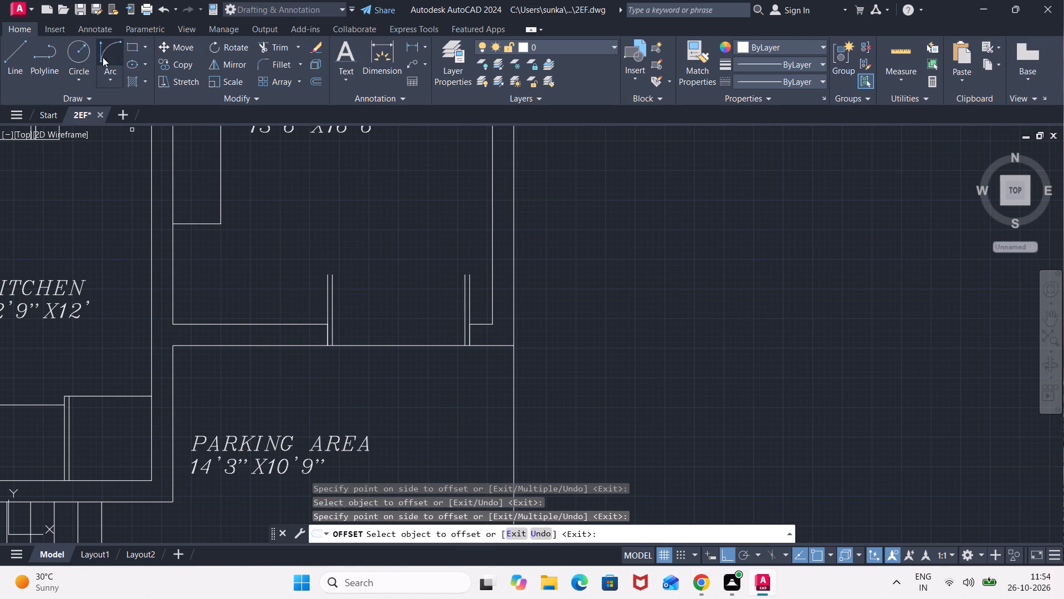
# Draw the left leaf's swing as a start-end-direction arc from its upper outer end to the opening's midpoint.
pyautogui.click(109, 65)
pyautogui.click(162, 243)
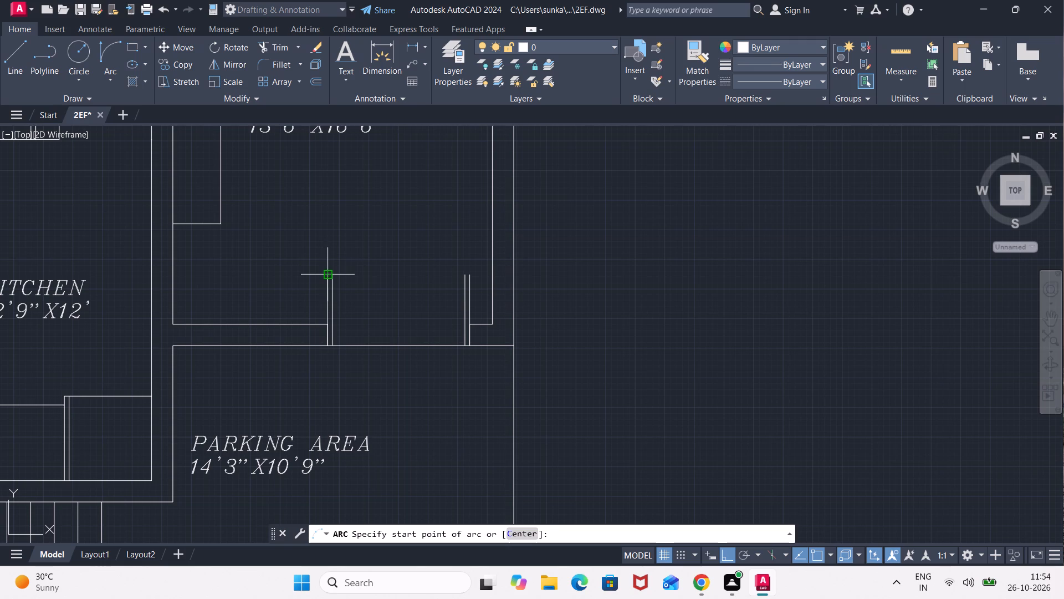
pyautogui.click(326, 276)
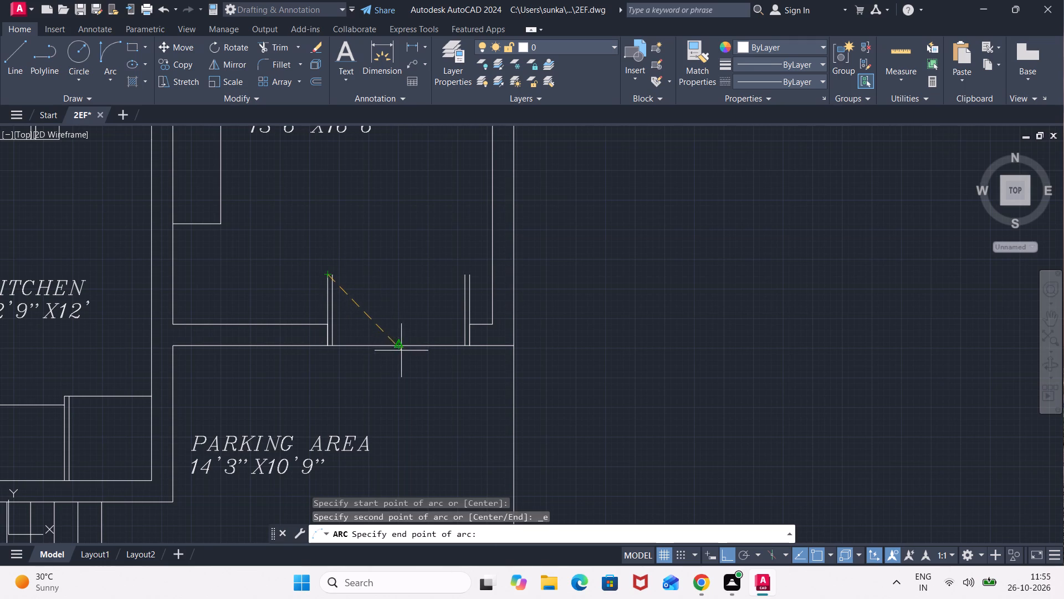
pyautogui.click(399, 345)
pyautogui.click(399, 305)
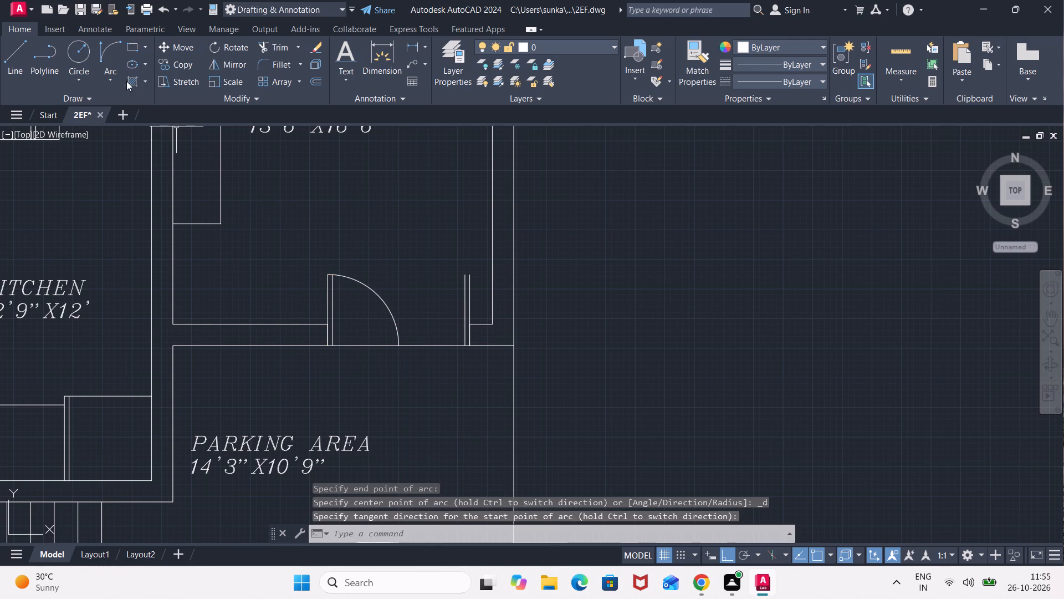
# Draw the right leaf's swing as a start-end-direction arc from its upper outer end to meet the left arc's lower end.
pyautogui.click(113, 73)
pyautogui.click(156, 248)
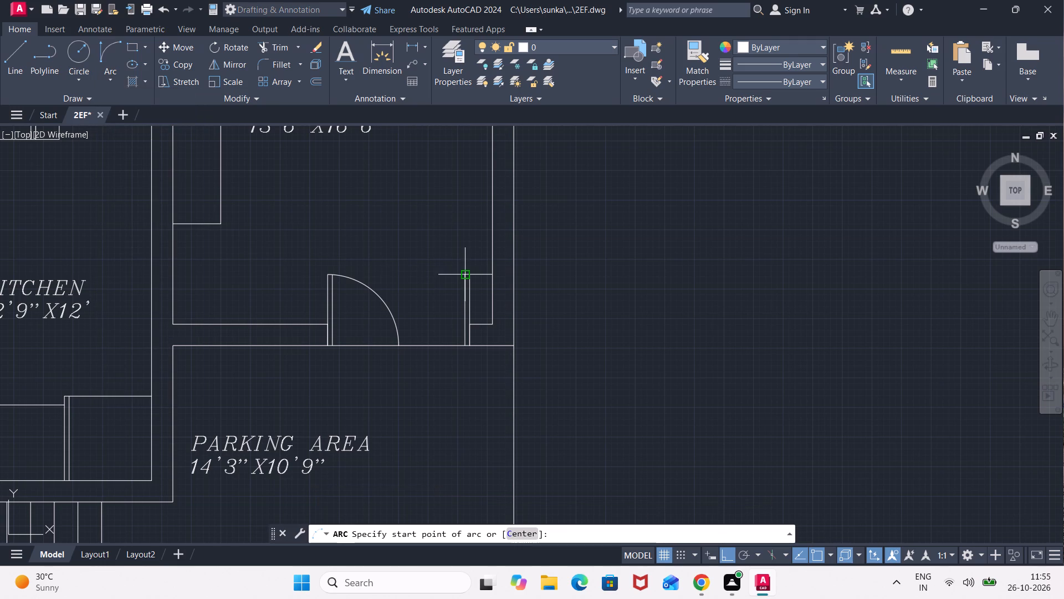
pyautogui.scroll(2, 472, 277)
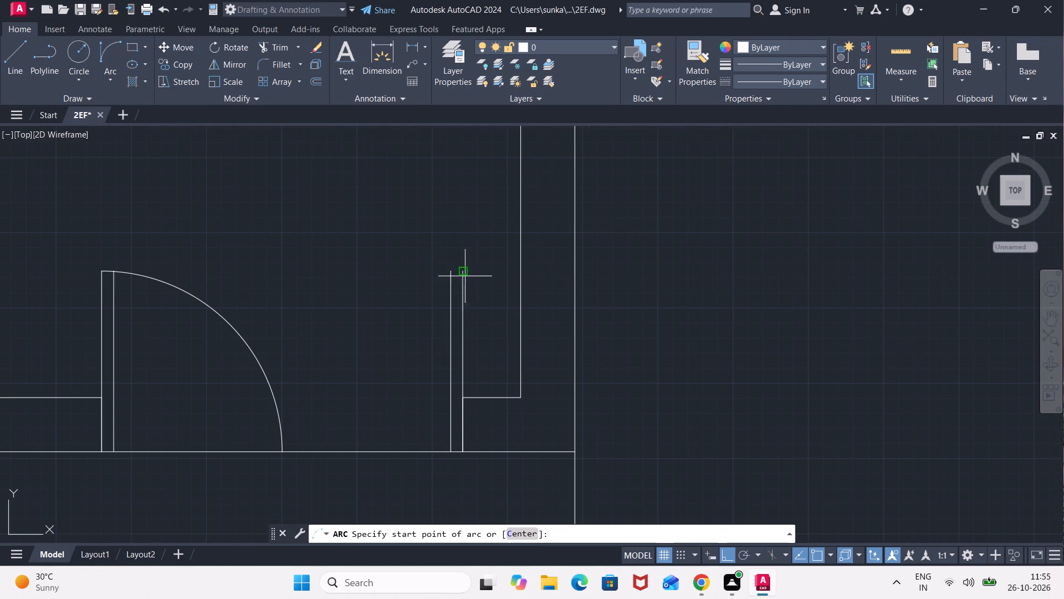
pyautogui.click(465, 273)
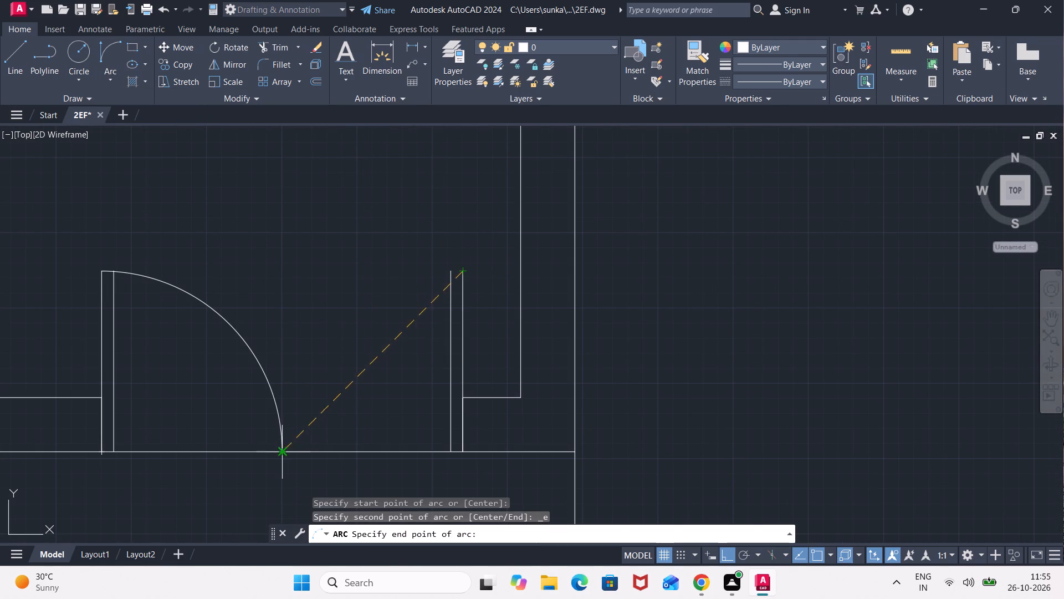
pyautogui.click(285, 450)
pyautogui.click(223, 262)
# Trim the end of the right entrance leaf's inner line that projects above the swing arc.
pyautogui.scroll(-1, 367, 281)
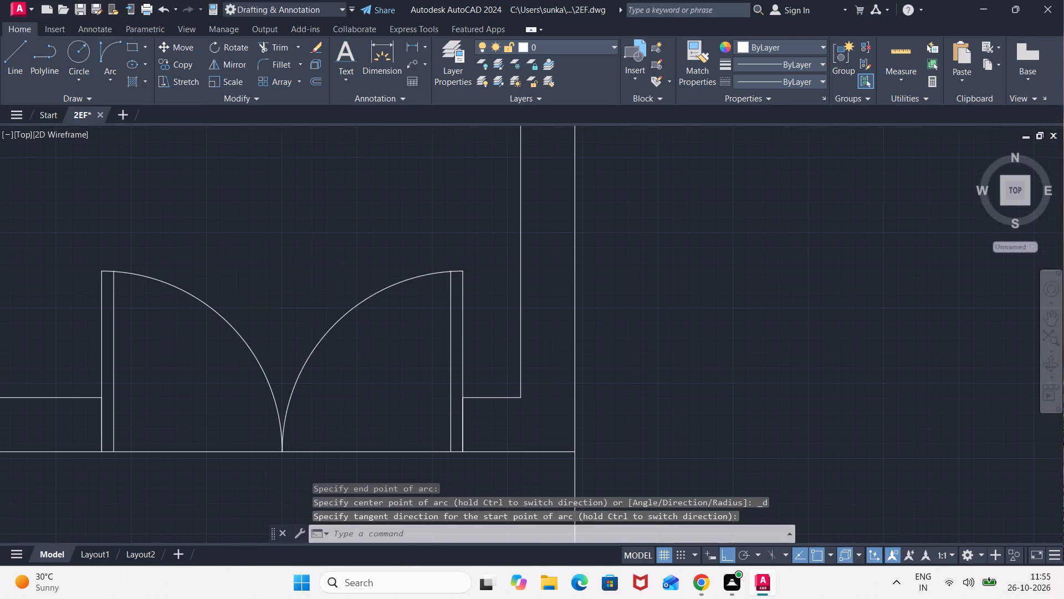
pyautogui.scroll(-4, 370, 281)
pyautogui.moveTo(348, 273); pyautogui.dragTo(441, 307, button='middle')
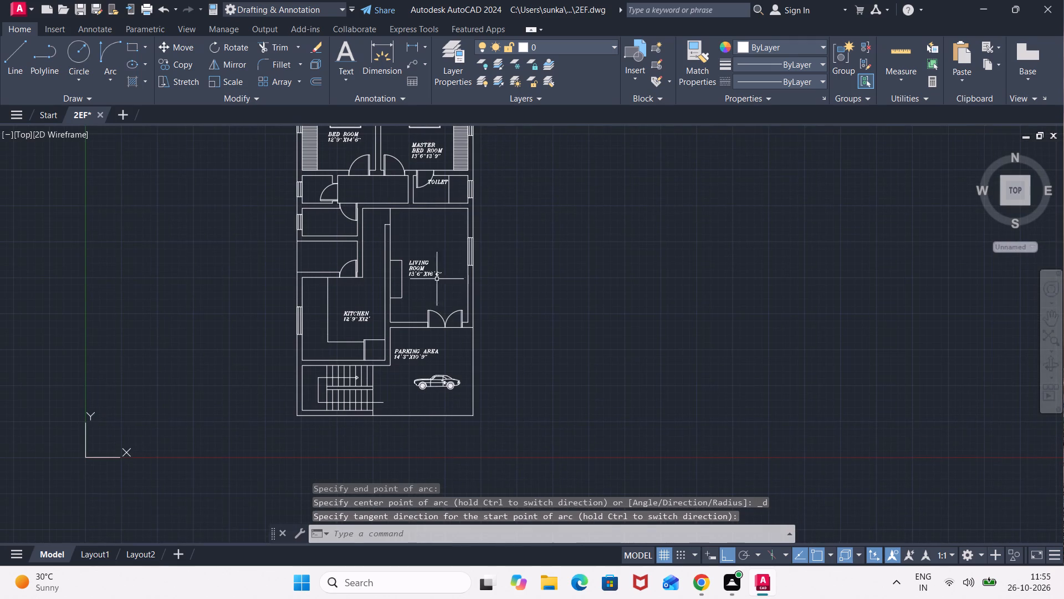
pyautogui.write('TR')
pyautogui.press('Return')
pyautogui.scroll(4, 447, 262)
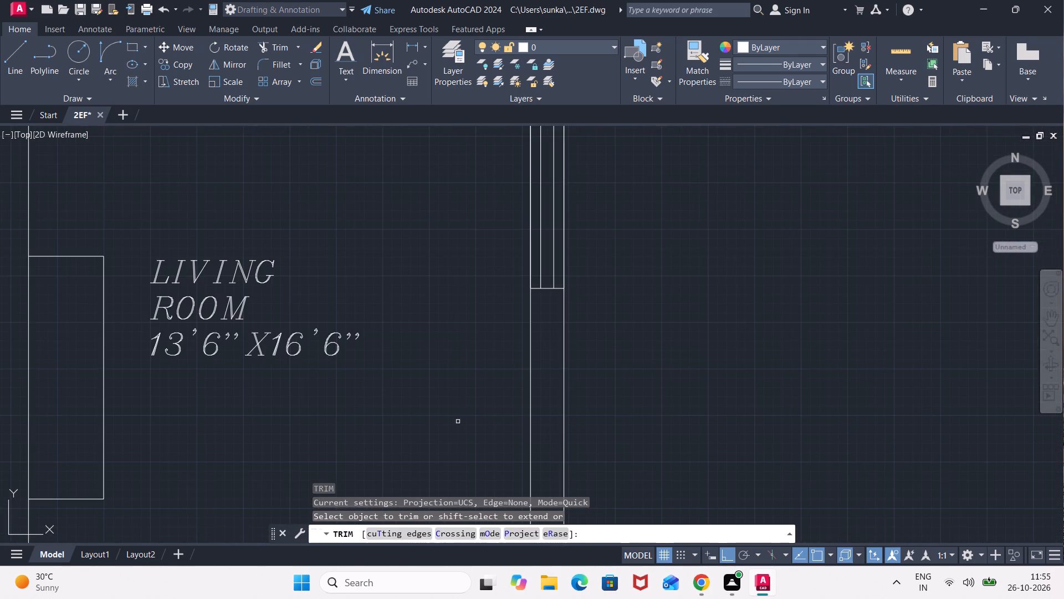
pyautogui.moveTo(457, 428); pyautogui.dragTo(288, 179, button='middle')
pyautogui.scroll(1, 327, 323)
pyautogui.scroll(3, 328, 274)
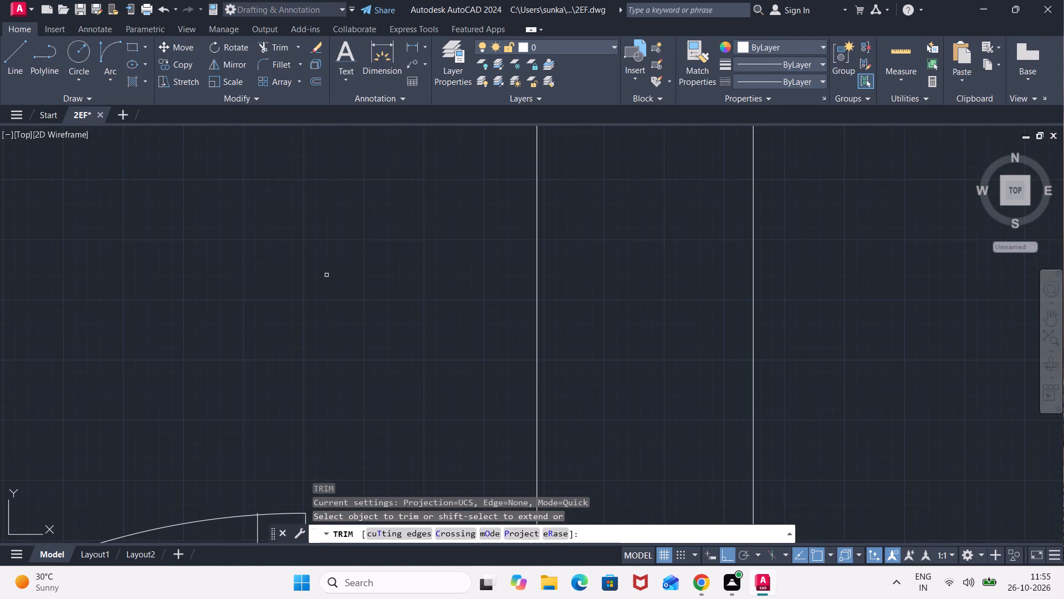
pyautogui.moveTo(274, 429); pyautogui.dragTo(332, 225, button='middle')
pyautogui.scroll(2, 325, 287)
pyautogui.moveTo(315, 329); pyautogui.dragTo(343, 258, button='middle')
pyautogui.scroll(1, 323, 293)
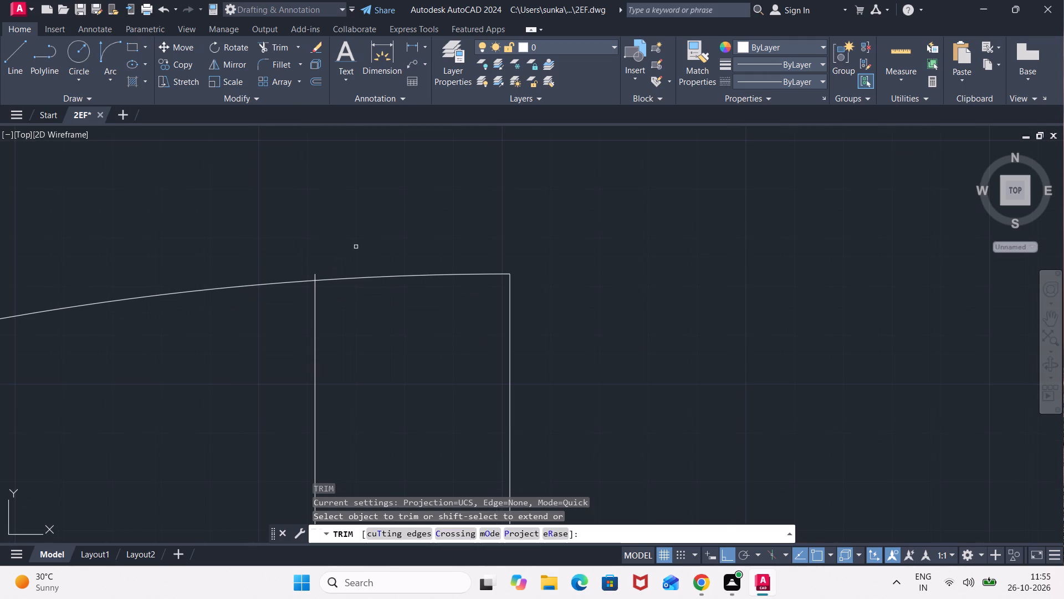
pyautogui.click(319, 275)
pyautogui.click(304, 279)
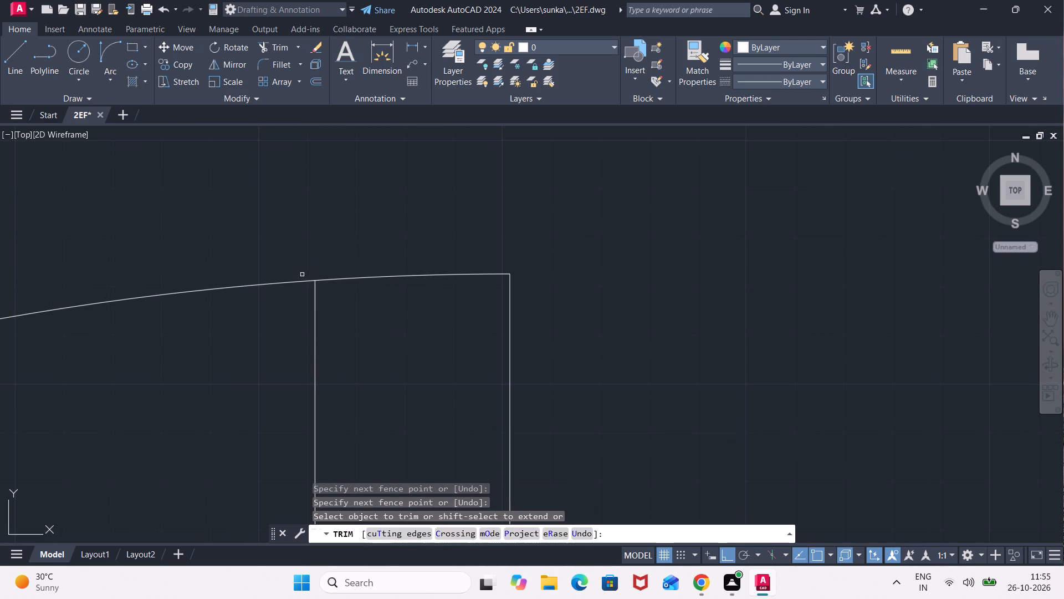
# Trim the end of the left entrance leaf's inner line that projects above its swing arc.
pyautogui.scroll(-3, 240, 265)
pyautogui.moveTo(127, 269); pyautogui.dragTo(561, 226, button='middle')
pyautogui.moveTo(364, 279); pyautogui.dragTo(663, 219, button='middle')
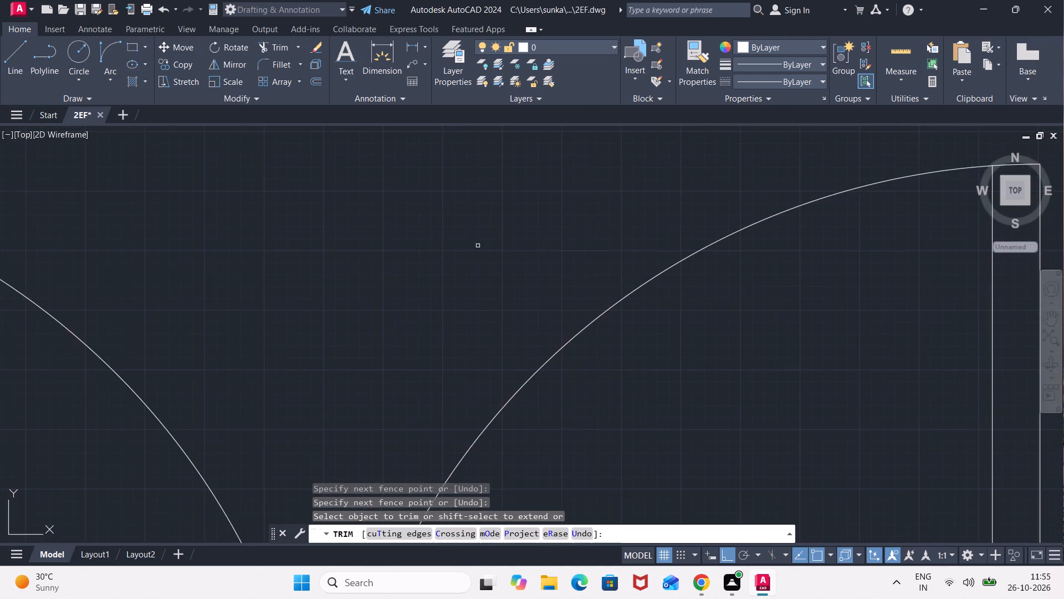
pyautogui.scroll(-2, 423, 263)
pyautogui.moveTo(346, 266); pyautogui.dragTo(596, 274, button='middle')
pyautogui.scroll(4, 360, 245)
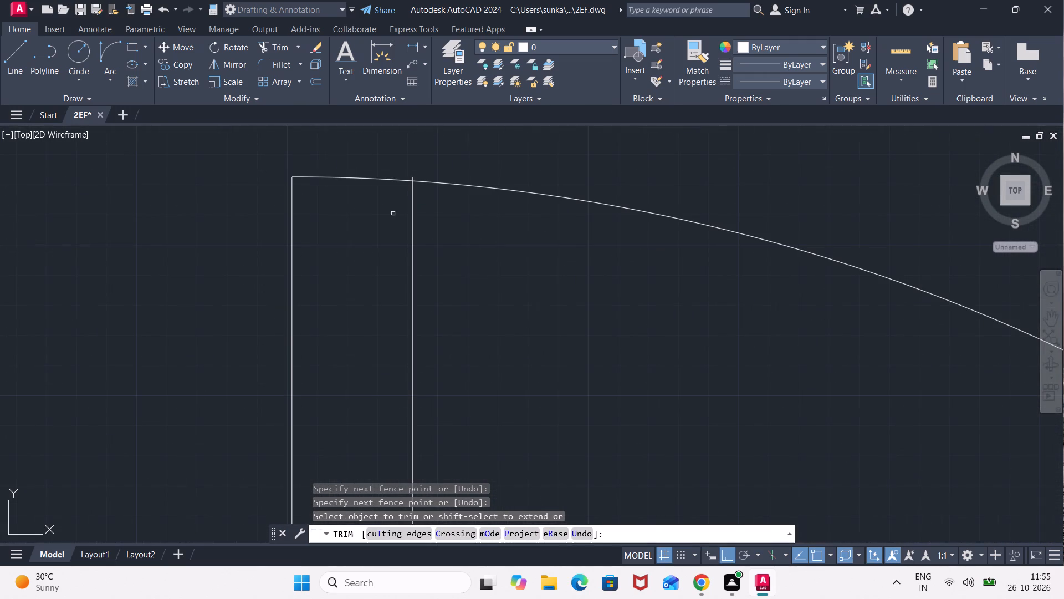
pyautogui.click(413, 176)
# Trim the inner leaf line projecting above the swing arc of the door at the kitchen's upper wall.
pyautogui.scroll(-3, 249, 206)
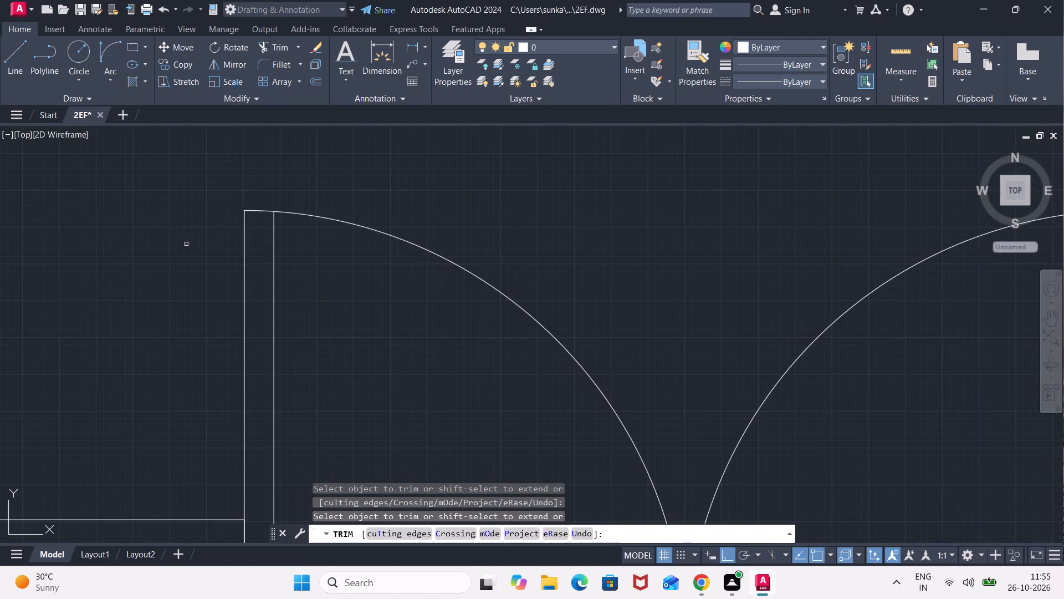
pyautogui.scroll(-2, 144, 257)
pyautogui.moveTo(120, 265); pyautogui.dragTo(553, 257, button='middle')
pyautogui.scroll(-3, 438, 273)
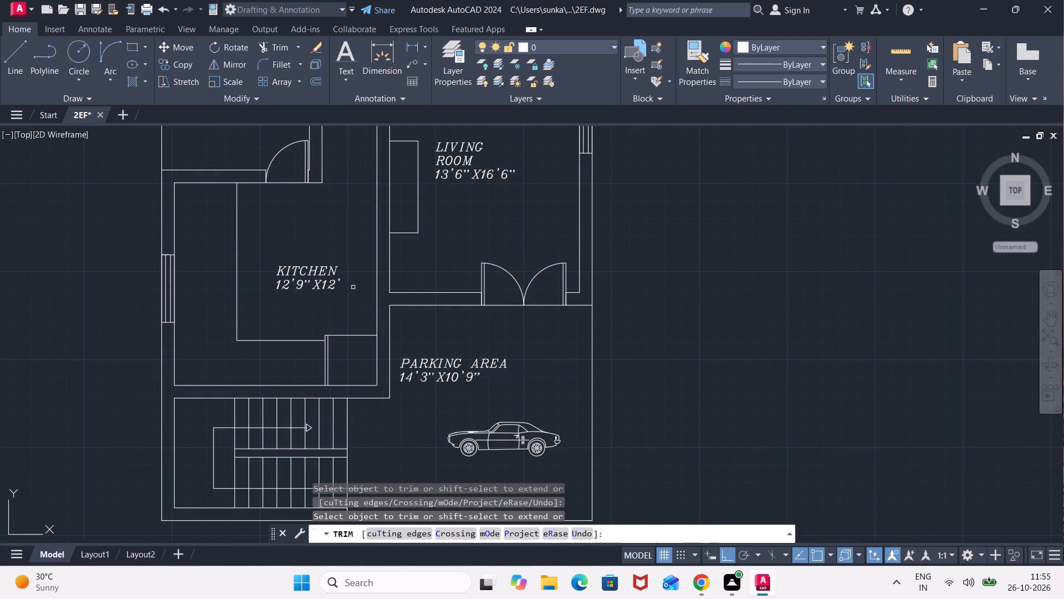
pyautogui.moveTo(348, 230); pyautogui.dragTo(416, 332, button='middle')
pyautogui.scroll(3, 378, 266)
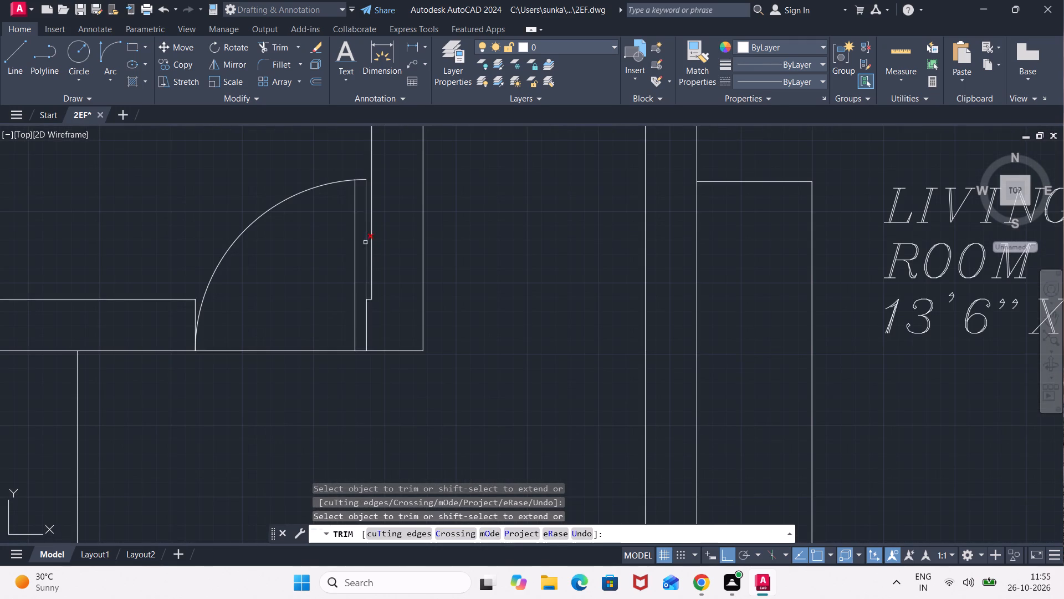
pyautogui.moveTo(340, 239); pyautogui.dragTo(360, 321, button='middle')
pyautogui.scroll(6, 375, 257)
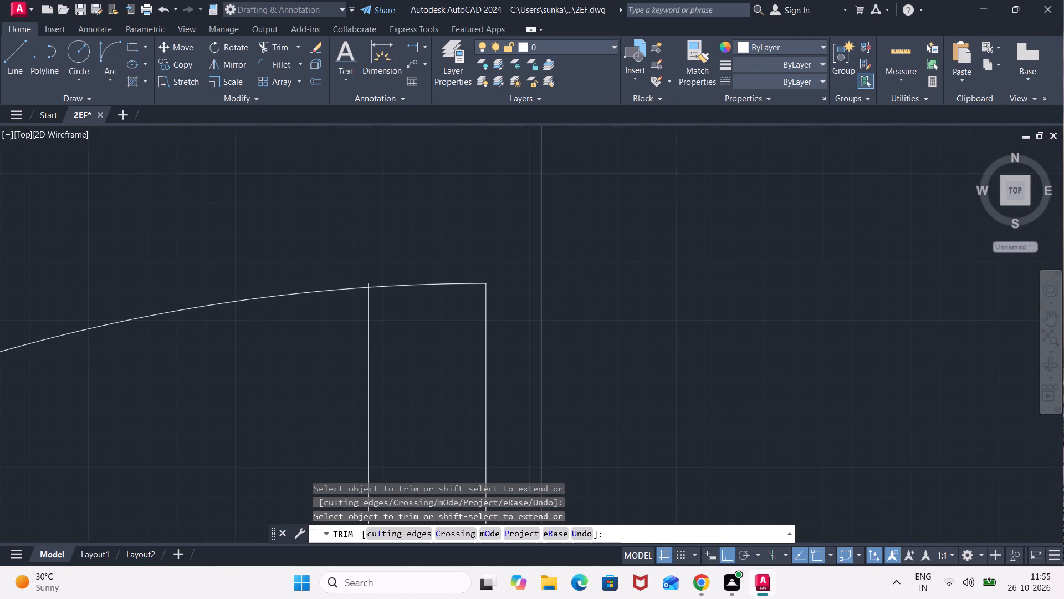
pyautogui.click(369, 283)
# Trim the inner leaf line projecting below the arc of the downward-swinging door in the upper of the two small rooms above the kitchen.
pyautogui.scroll(-3, 392, 249)
pyautogui.scroll(-4, 451, 232)
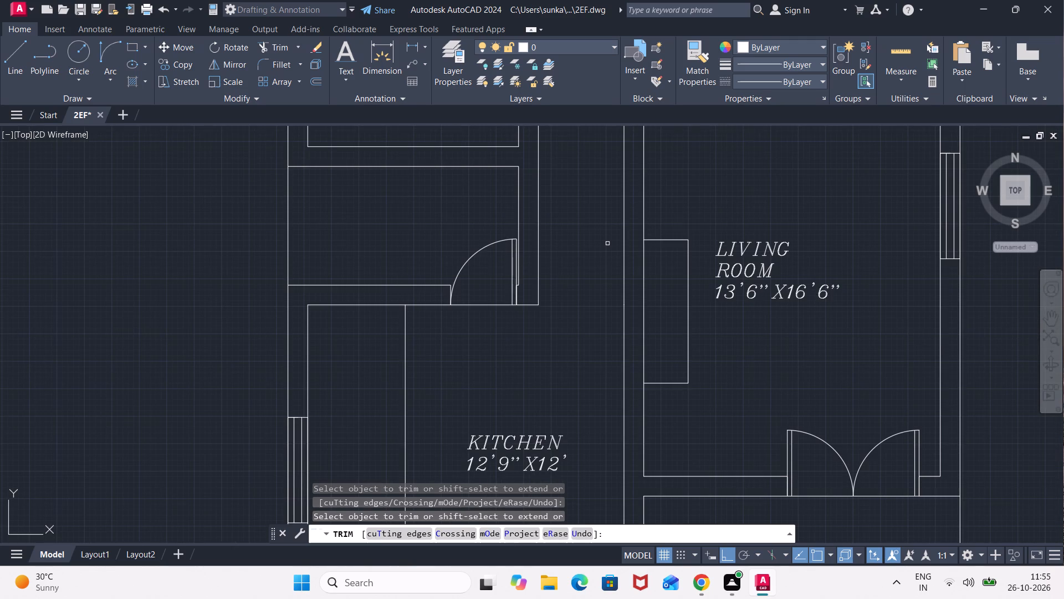
pyautogui.moveTo(589, 235); pyautogui.dragTo(617, 434, button='middle')
pyautogui.scroll(2, 534, 301)
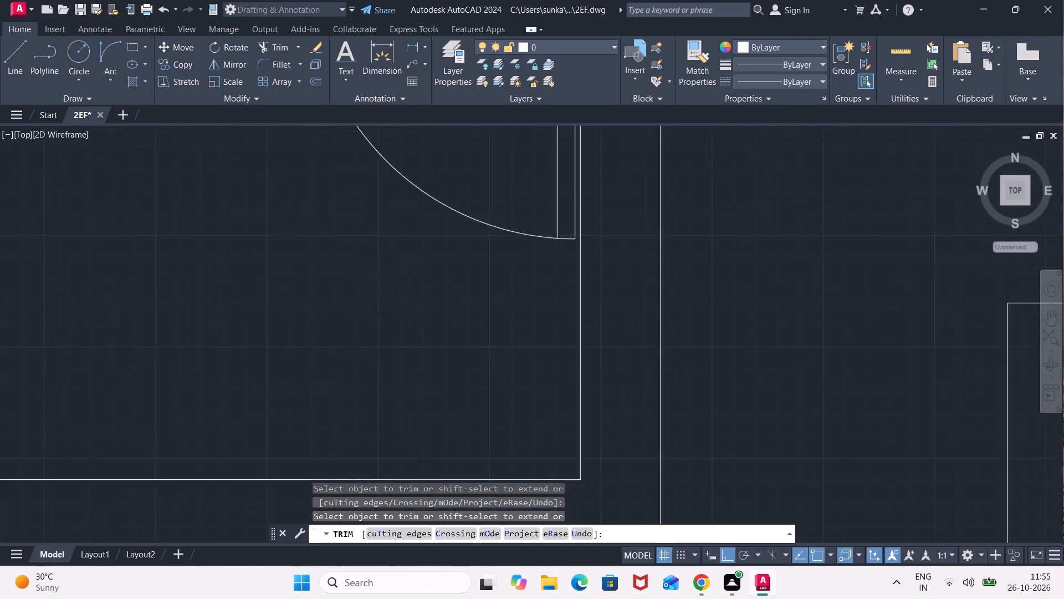
pyautogui.scroll(2, 536, 300)
pyautogui.moveTo(557, 261); pyautogui.dragTo(543, 304, button='middle')
pyautogui.scroll(4, 551, 257)
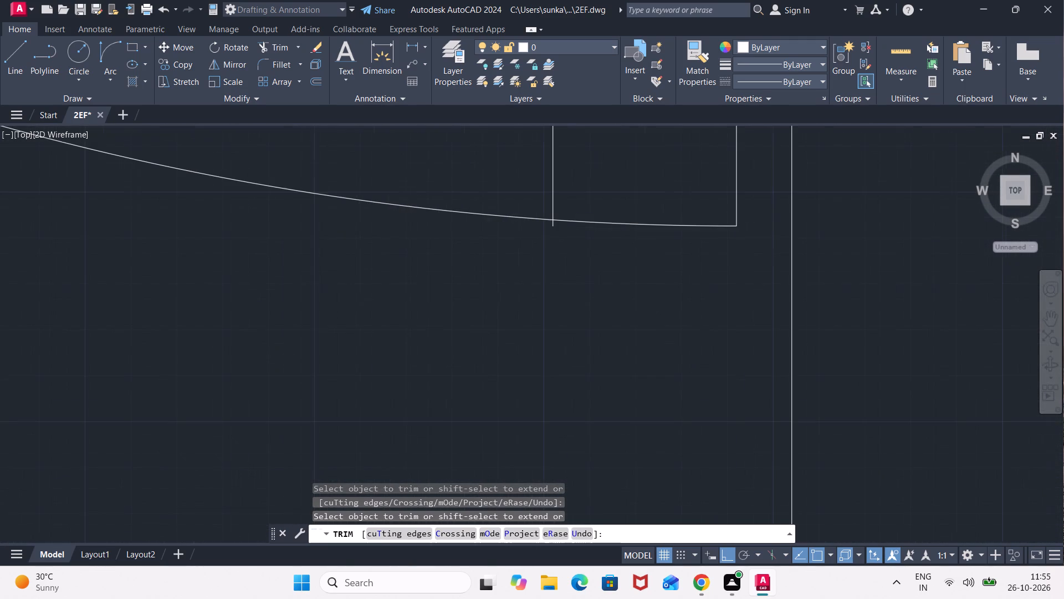
pyautogui.click(554, 227)
# Trim the horizontal door leaf's inner line where it projects past the swing arc in the small room below the bedroom.
pyautogui.scroll(-5, 592, 277)
pyautogui.scroll(-3, 711, 246)
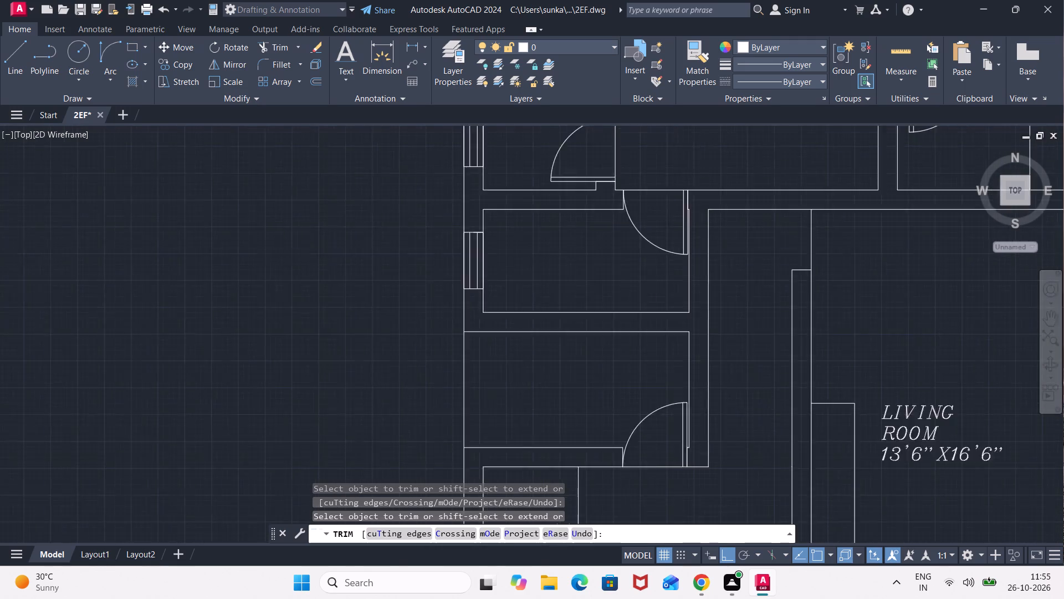
pyautogui.scroll(-1, 714, 243)
pyautogui.moveTo(719, 192); pyautogui.dragTo(572, 265, button='middle')
pyautogui.scroll(5, 462, 279)
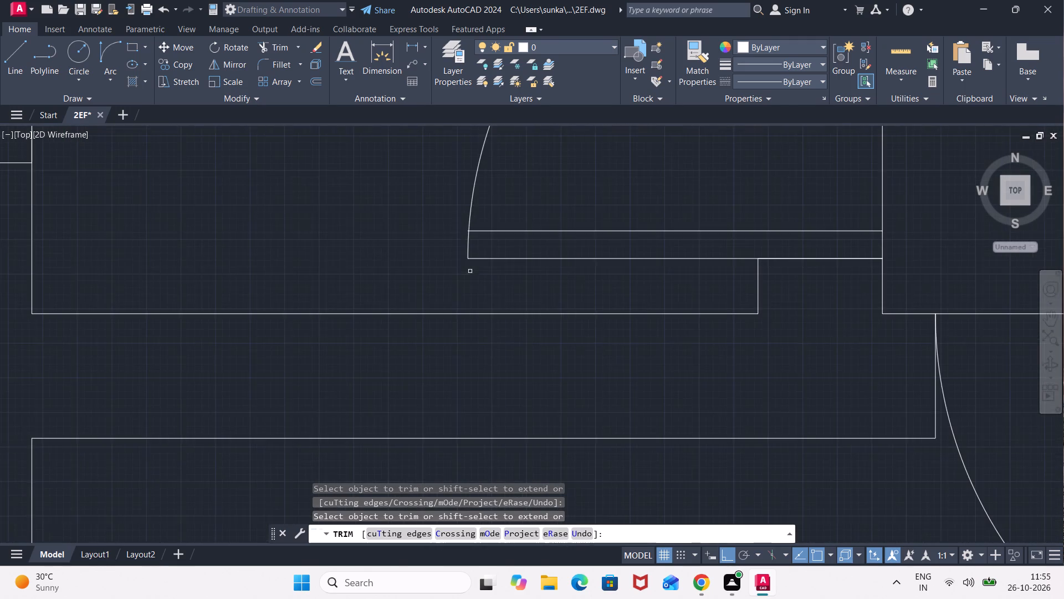
pyautogui.scroll(3, 465, 256)
pyautogui.moveTo(451, 233); pyautogui.dragTo(453, 270, button='middle')
pyautogui.scroll(2, 466, 219)
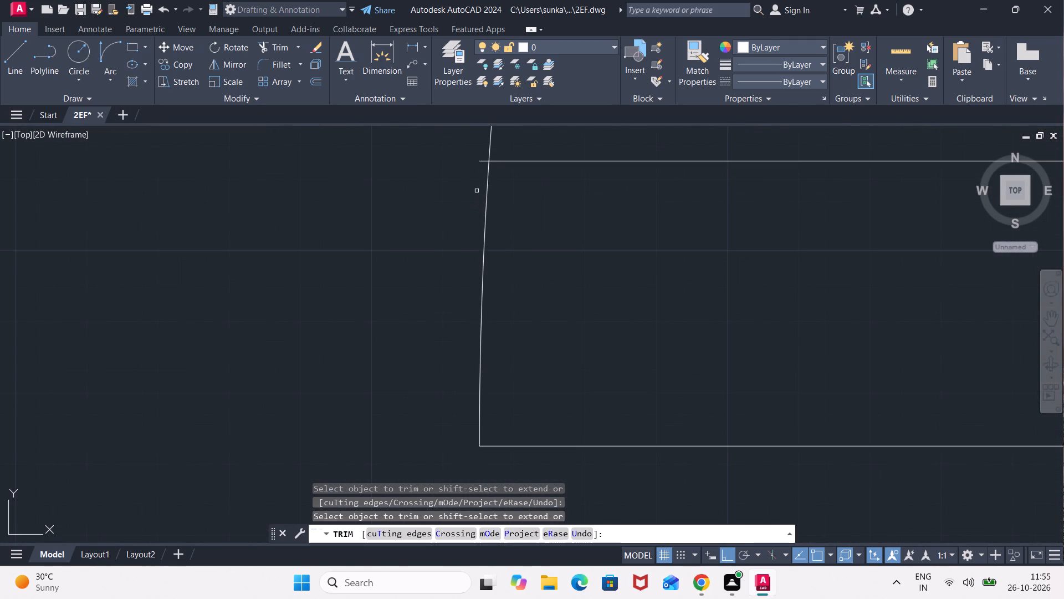
pyautogui.click(482, 164)
pyautogui.click(483, 157)
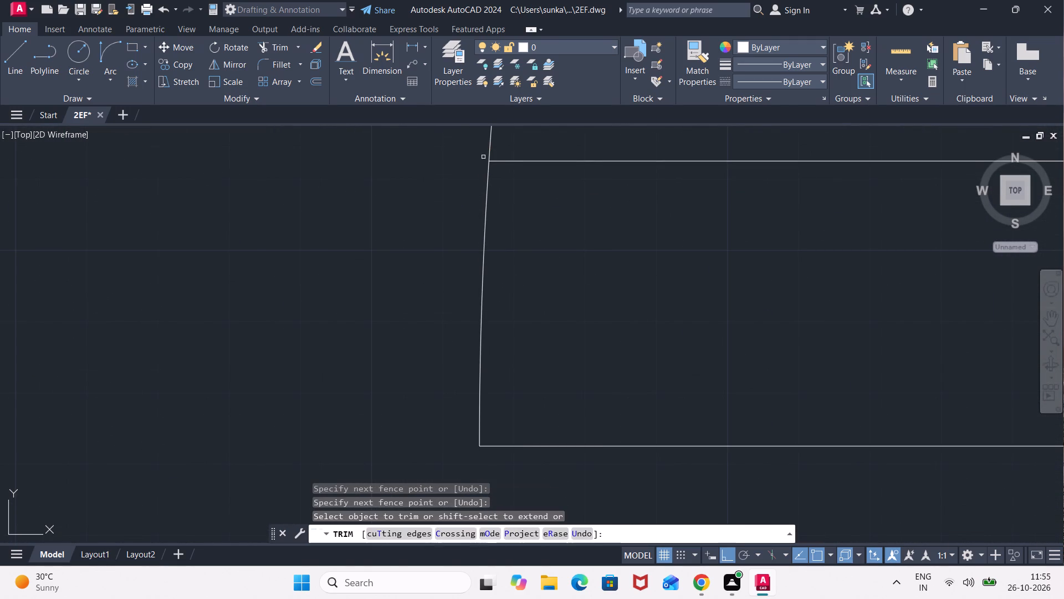
# Trim the inner leaf line projecting above the swing arc of the 12'9" x 14'6" bedroom's door.
pyautogui.scroll(-5, 503, 241)
pyautogui.scroll(-3, 688, 221)
pyautogui.moveTo(719, 206); pyautogui.dragTo(372, 469, button='middle')
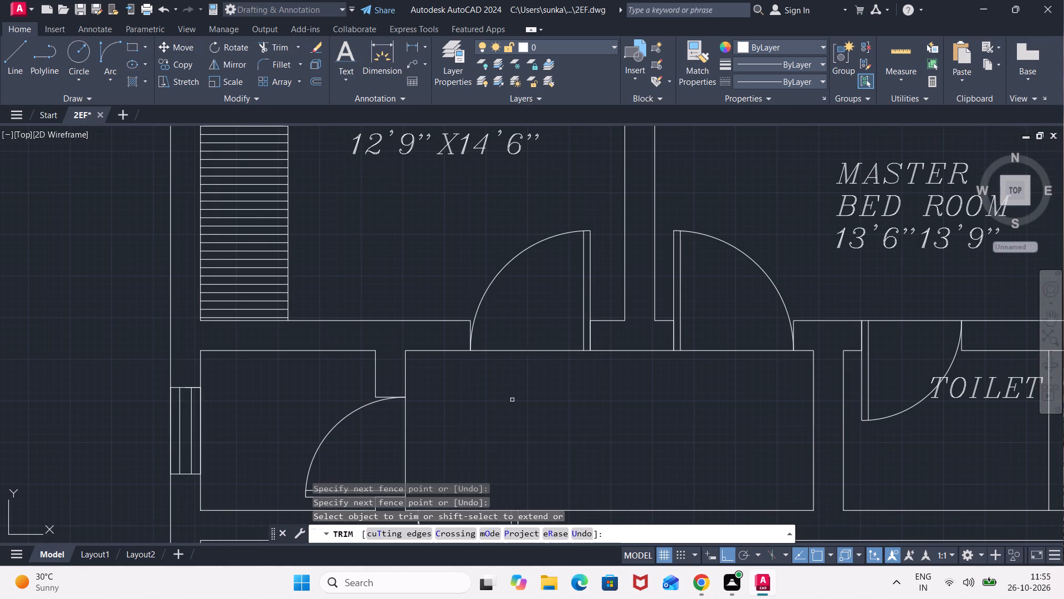
pyautogui.scroll(3, 586, 217)
pyautogui.scroll(3, 547, 275)
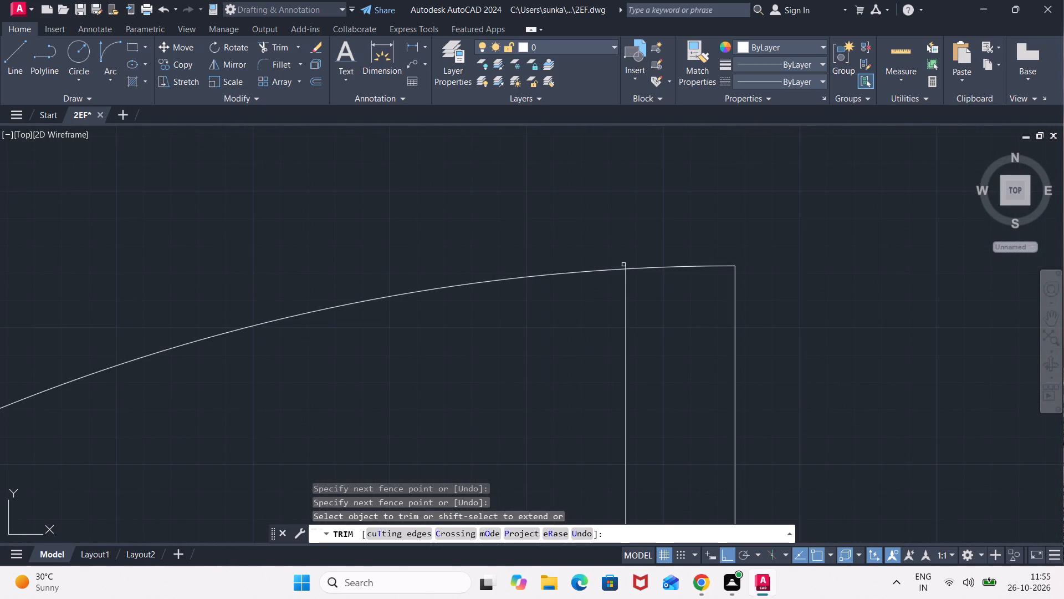
pyautogui.scroll(2, 626, 263)
pyautogui.click(628, 267)
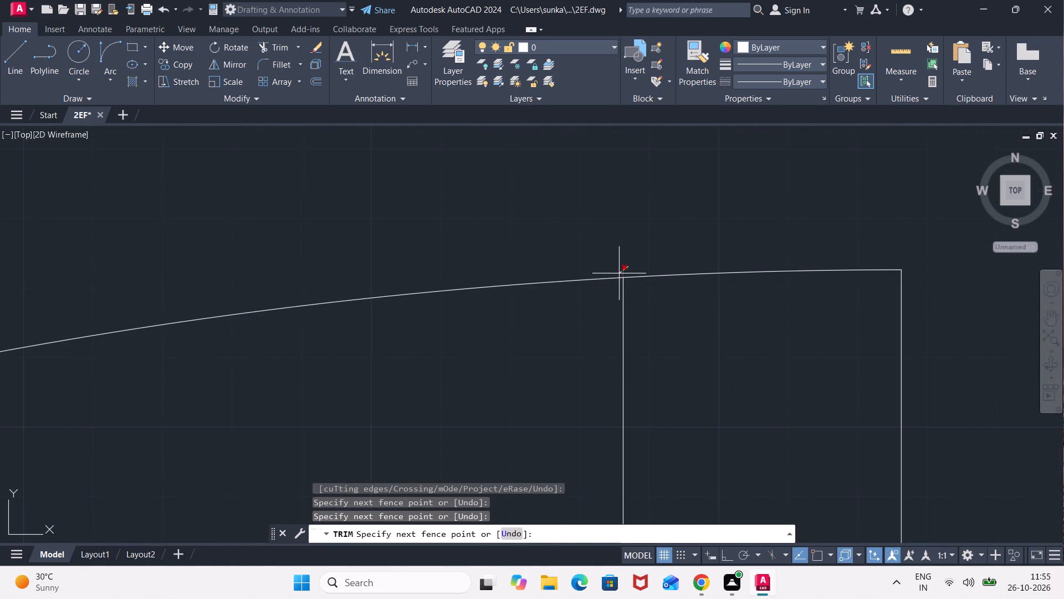
pyautogui.click(620, 273)
# Trim the inner leaf line projecting above the swing arc of the master bedroom's door.
pyautogui.scroll(-5, 676, 238)
pyautogui.scroll(-3, 808, 228)
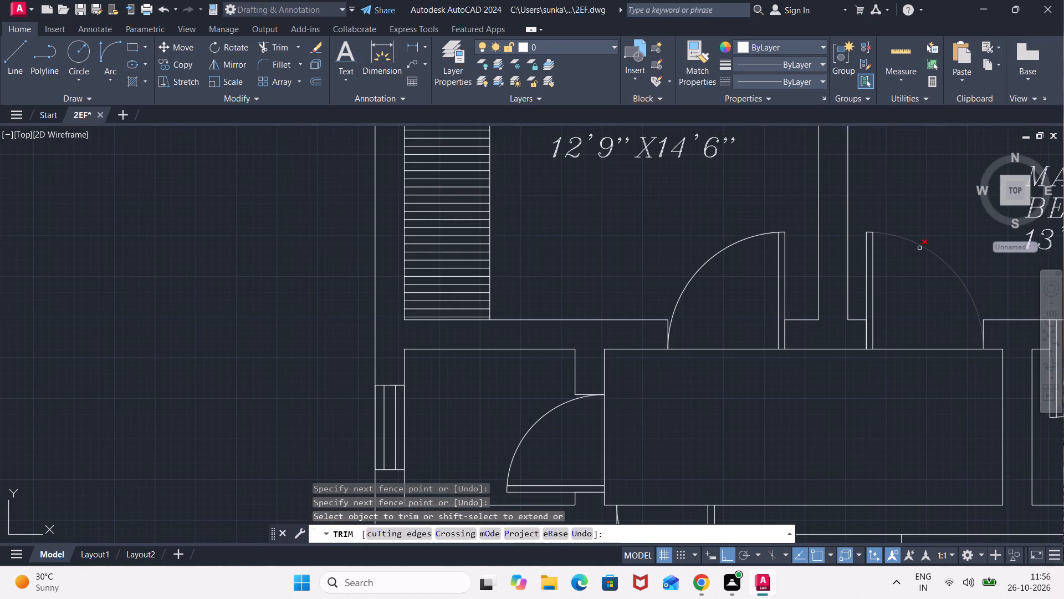
pyautogui.scroll(6, 869, 227)
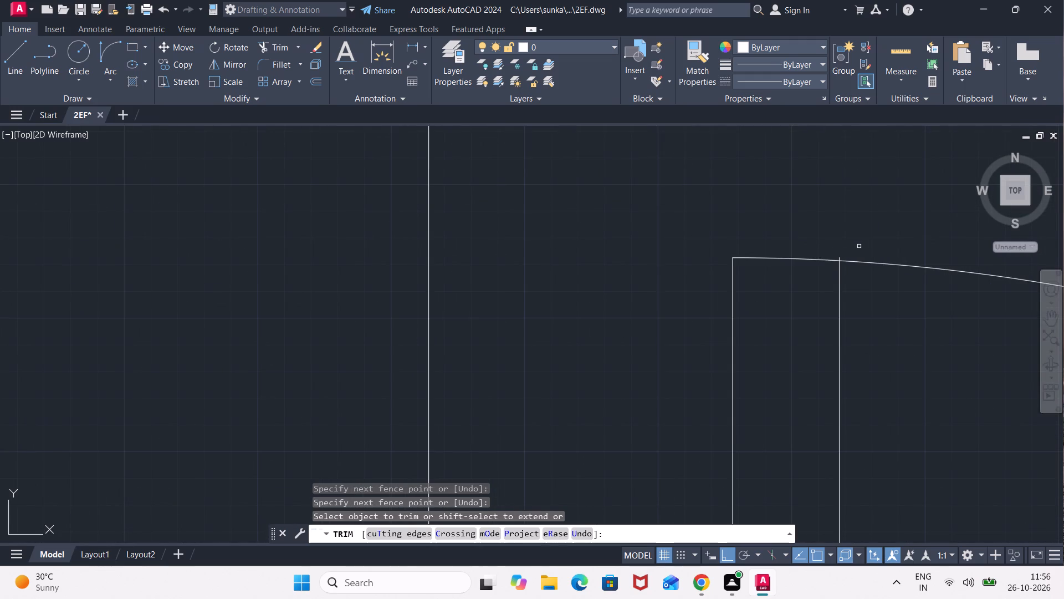
pyautogui.scroll(3, 837, 254)
pyautogui.click(847, 268)
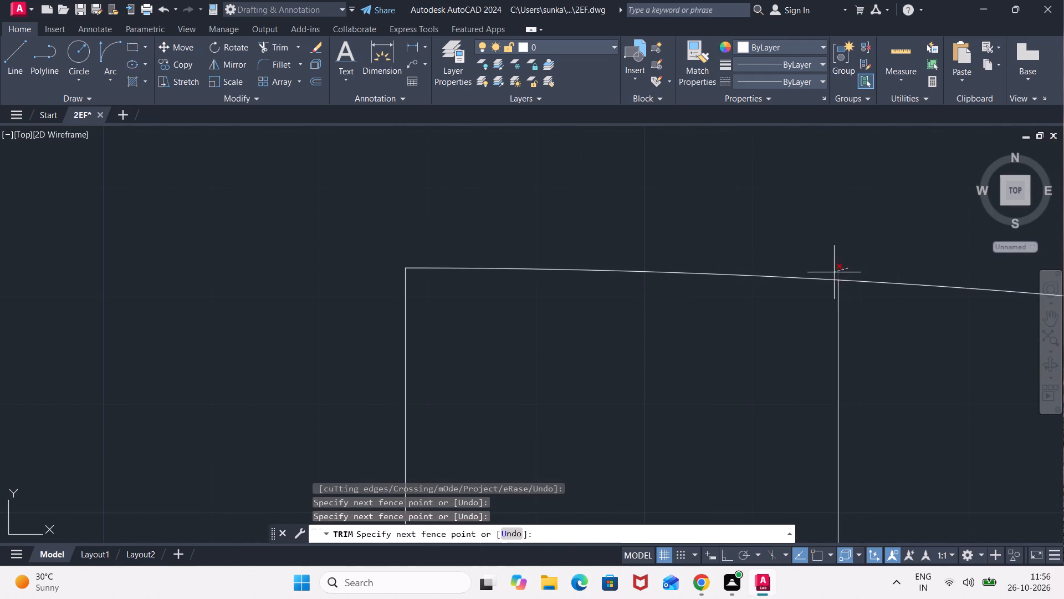
pyautogui.click(834, 272)
# Trim the toilet door's inner leaf line where it projects below the swing arc, and end the Trim command.
pyautogui.scroll(-5, 832, 250)
pyautogui.scroll(-3, 763, 215)
pyautogui.scroll(-3, 886, 245)
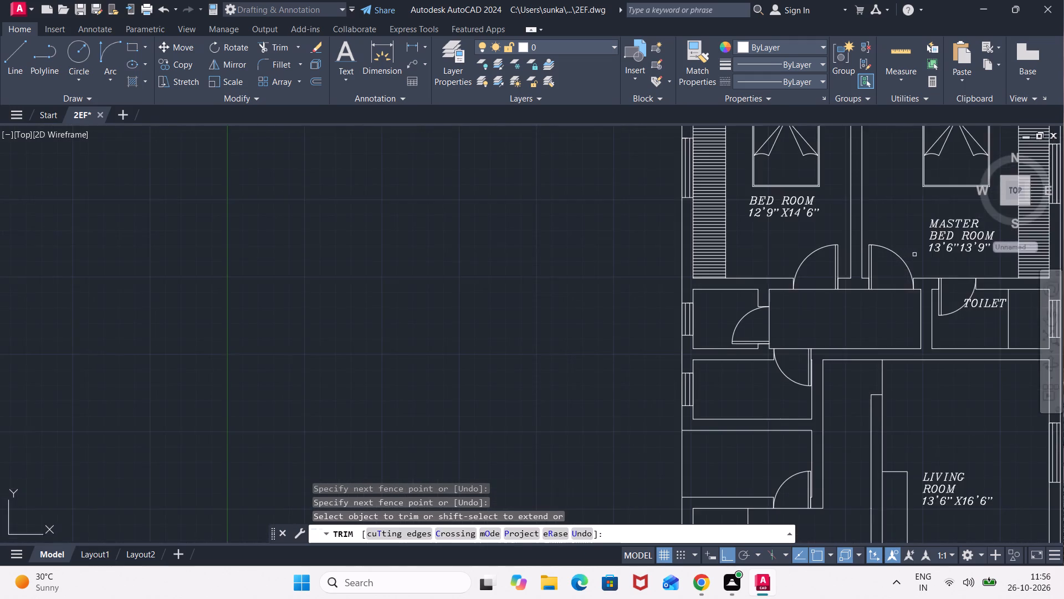
pyautogui.moveTo(915, 255); pyautogui.dragTo(530, 263, button='middle')
pyautogui.scroll(4, 554, 334)
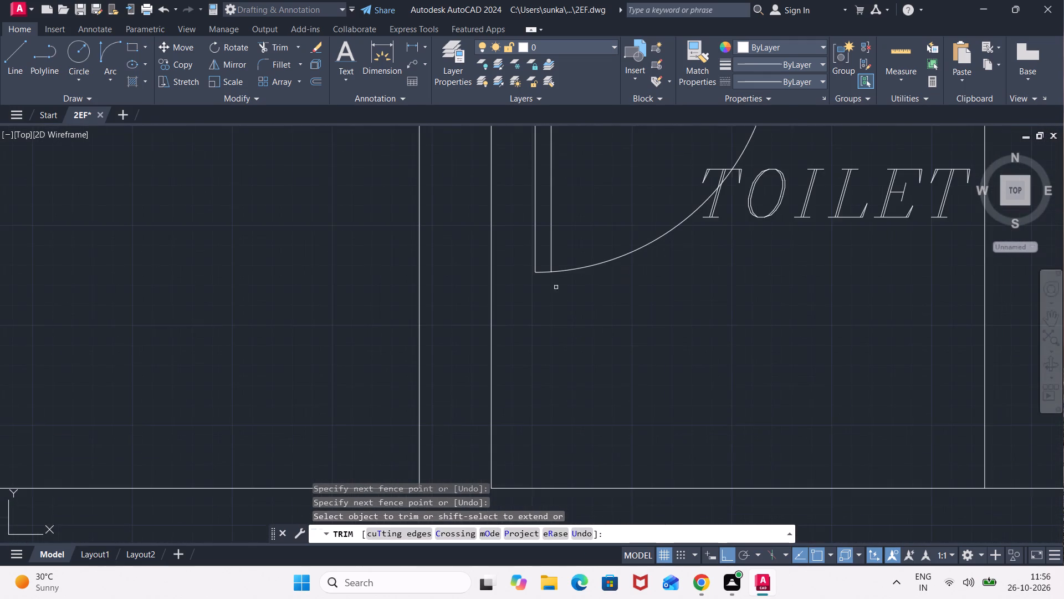
pyautogui.scroll(2, 554, 285)
pyautogui.moveTo(554, 285); pyautogui.dragTo(545, 359, button='middle')
pyautogui.scroll(5, 538, 343)
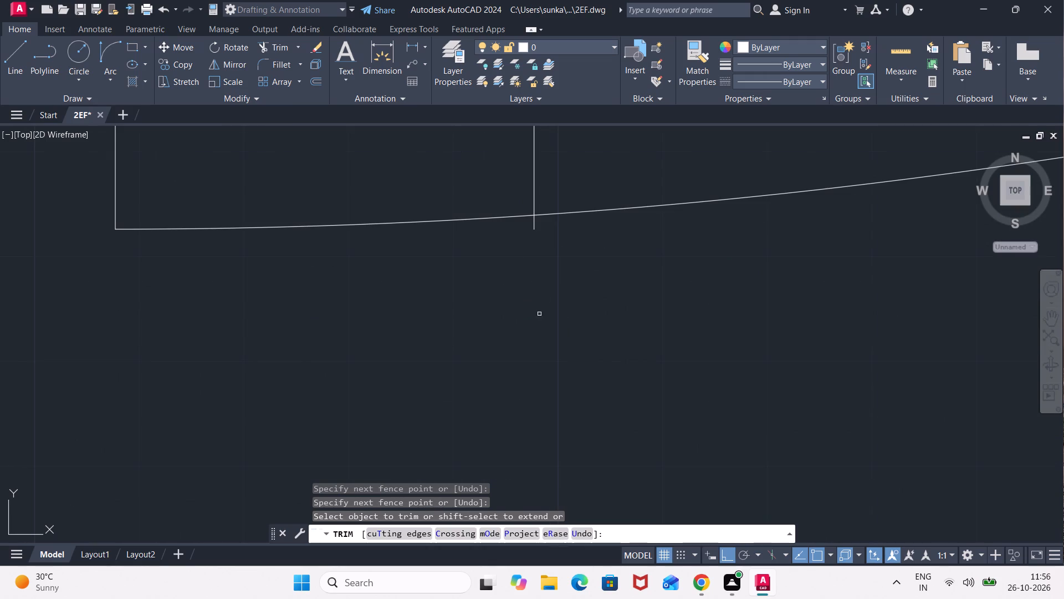
pyautogui.click(535, 225)
pyautogui.scroll(-4, 659, 343)
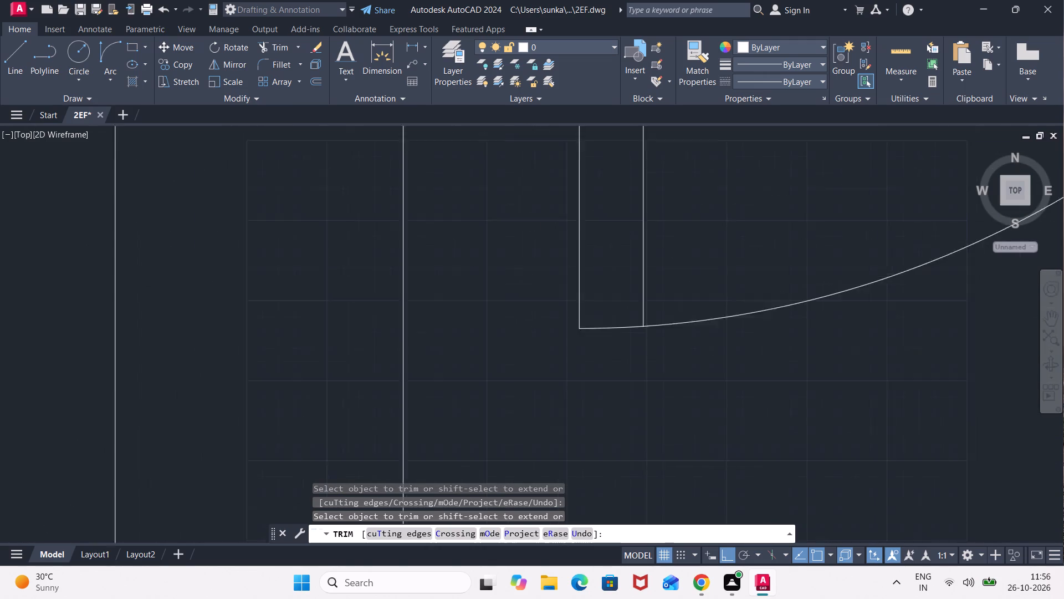
pyautogui.scroll(-1, 665, 349)
pyautogui.scroll(-5, 727, 374)
pyautogui.scroll(-3, 790, 383)
pyautogui.moveTo(787, 383); pyautogui.dragTo(654, 250, button='middle')
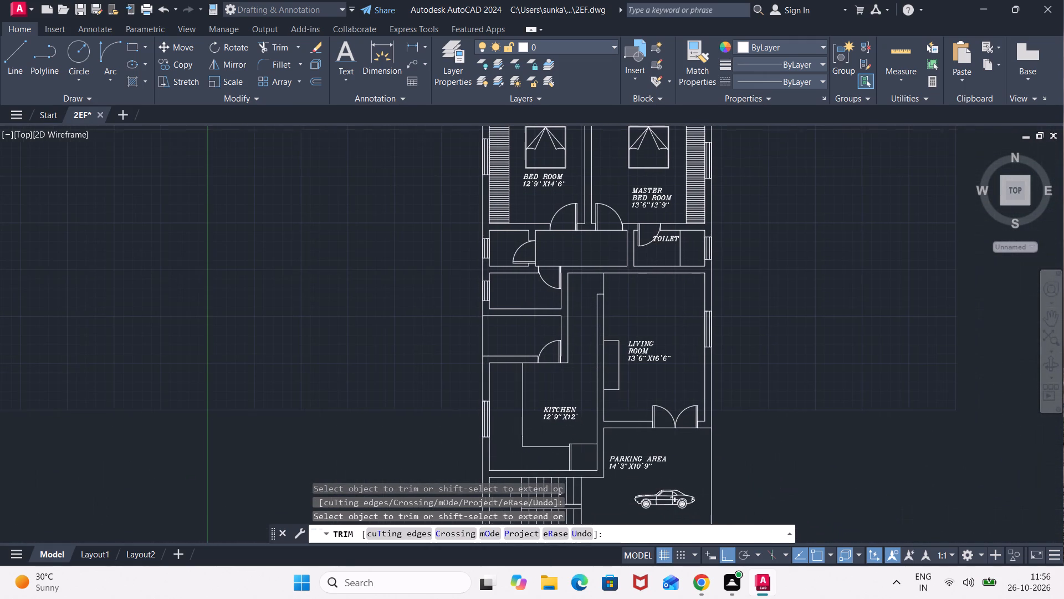
pyautogui.moveTo(670, 385); pyautogui.dragTo(530, 262, button='middle')
pyautogui.press('Escape')
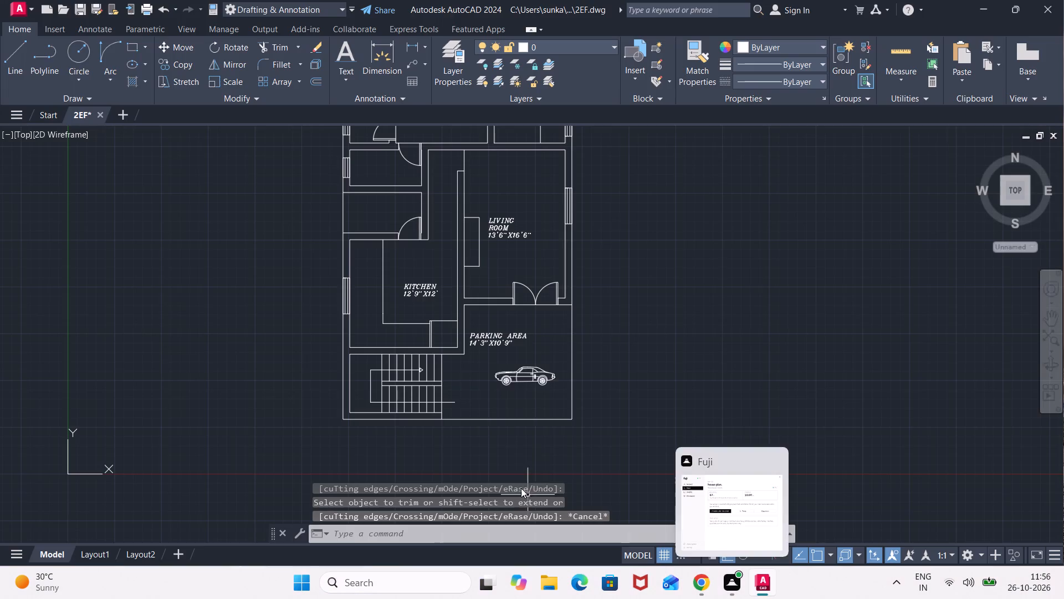
# Draw a vertical centre line through the narrow rectangle on the living room's left wall, from its lower edge's midpoint to its upper edge.
pyautogui.moveTo(498, 363); pyautogui.dragTo(553, 399, button='middle')
pyautogui.moveTo(580, 309); pyautogui.dragTo(592, 395, button='middle')
pyautogui.scroll(2, 504, 376)
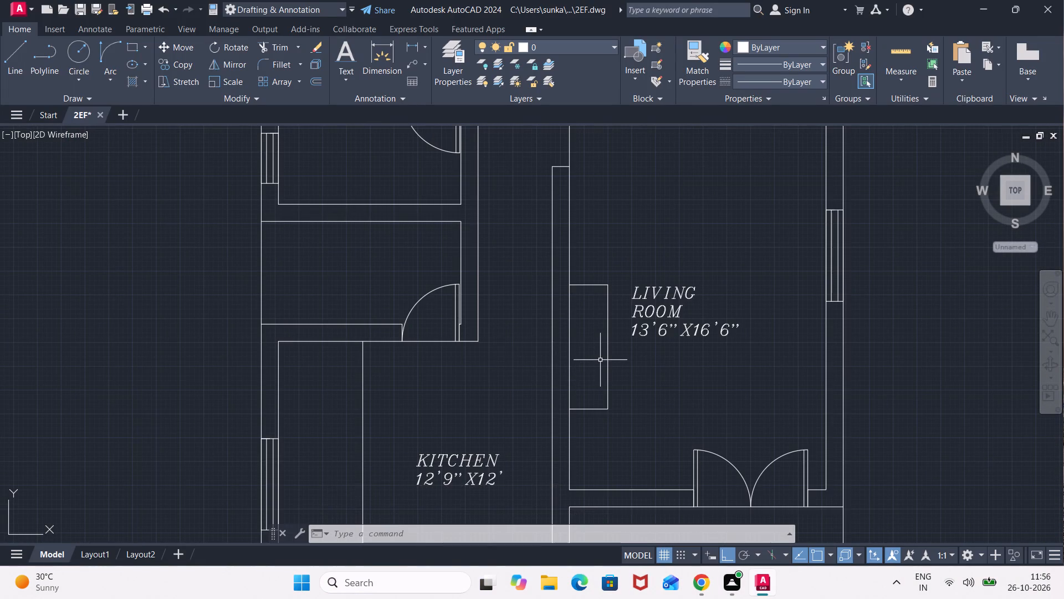
pyautogui.press('l')
pyautogui.press('Return')
pyautogui.click(590, 409)
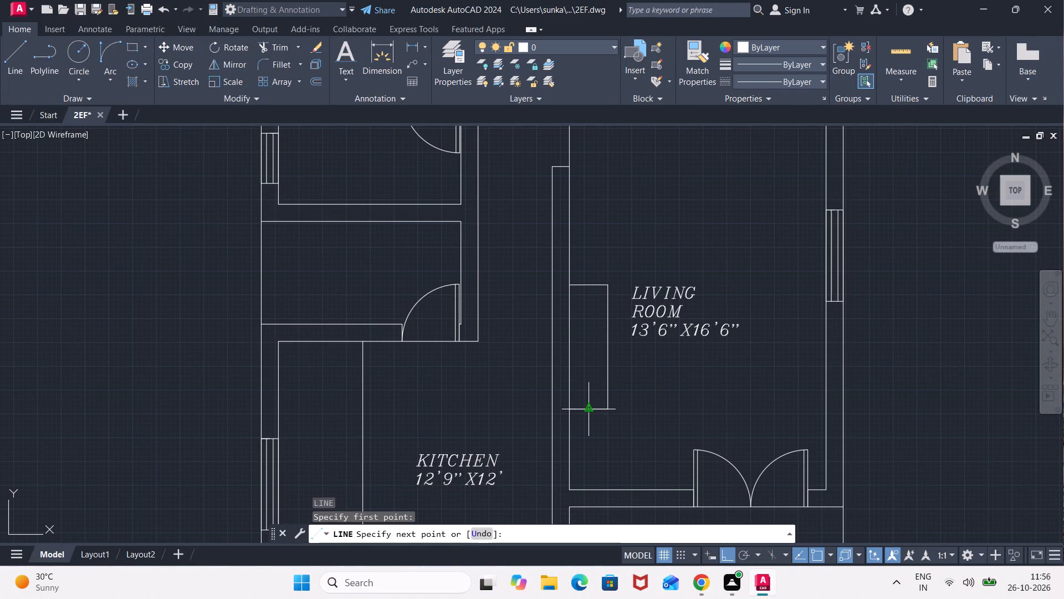
pyautogui.click(584, 283)
pyautogui.press('Escape')
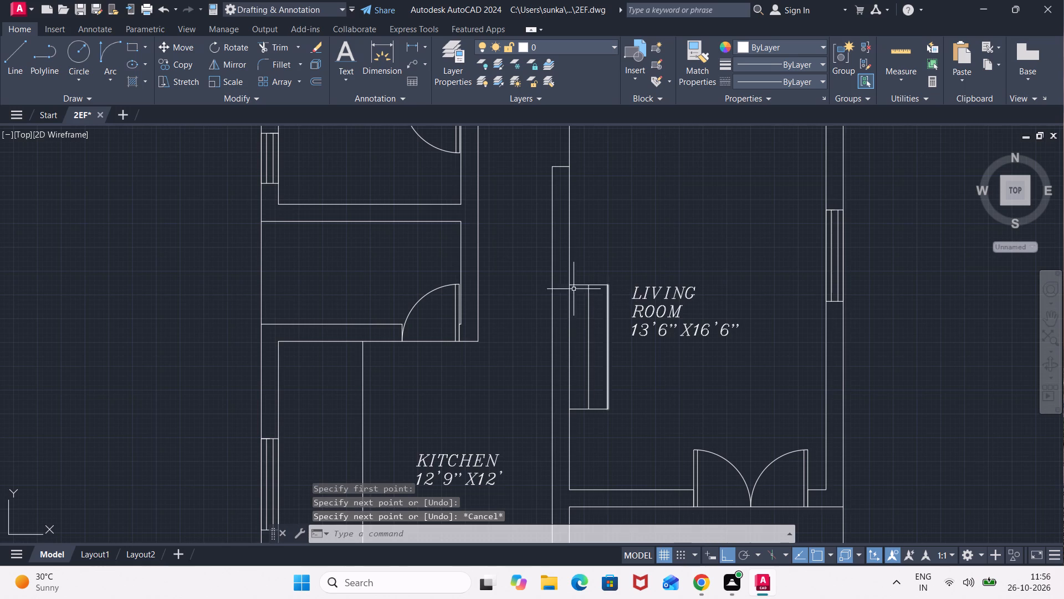
# Add single-line text "TV UNIT" near the lower end of the living room wall unit, 5" high and rotated 270°.
pyautogui.click(347, 74)
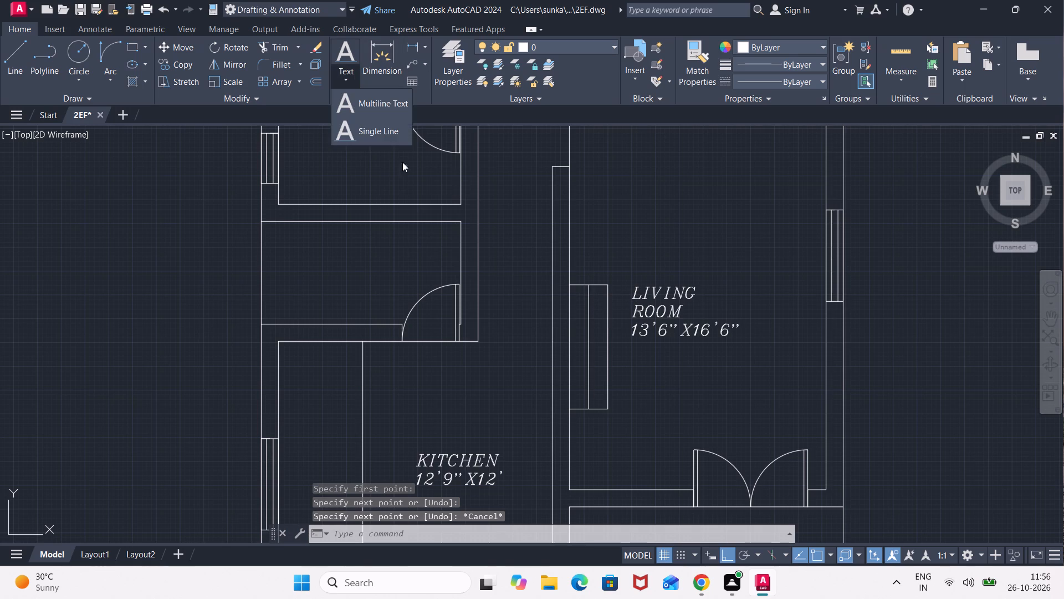
pyautogui.click(390, 135)
pyautogui.scroll(2, 594, 402)
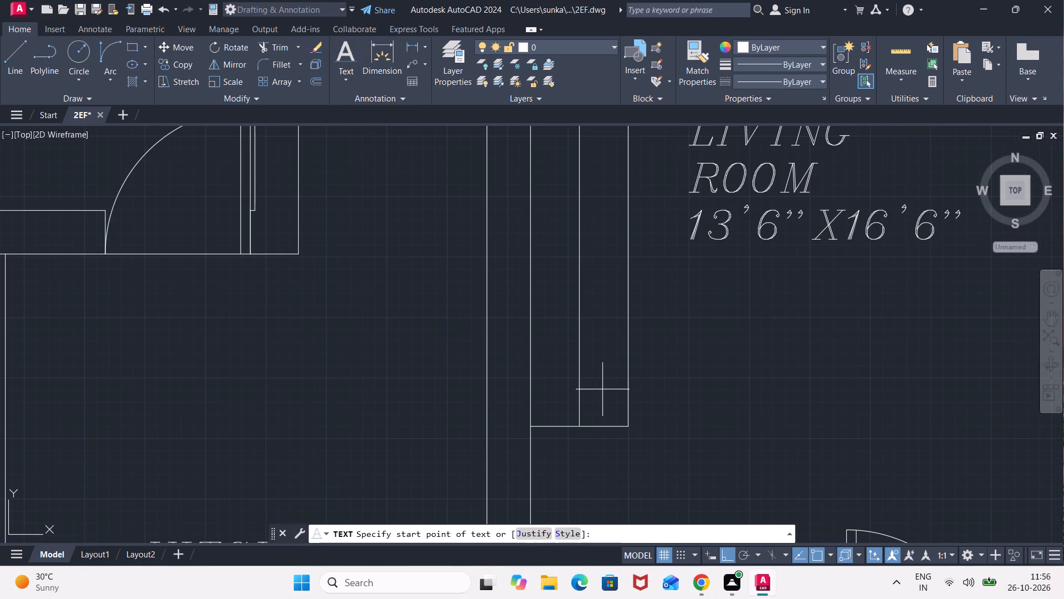
pyautogui.click(598, 391)
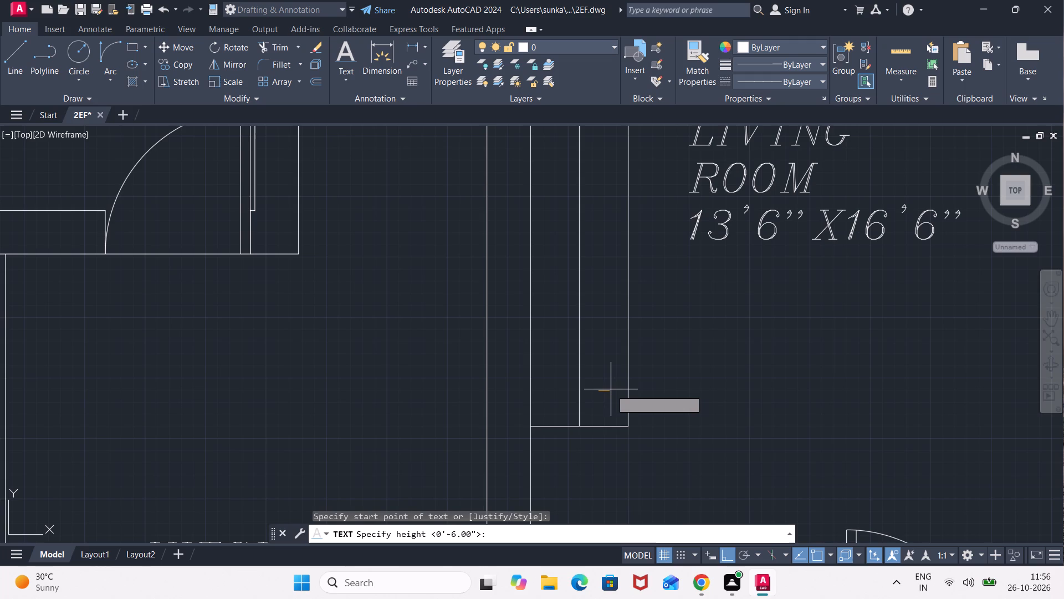
pyautogui.write('5"')
pyautogui.press('Return')
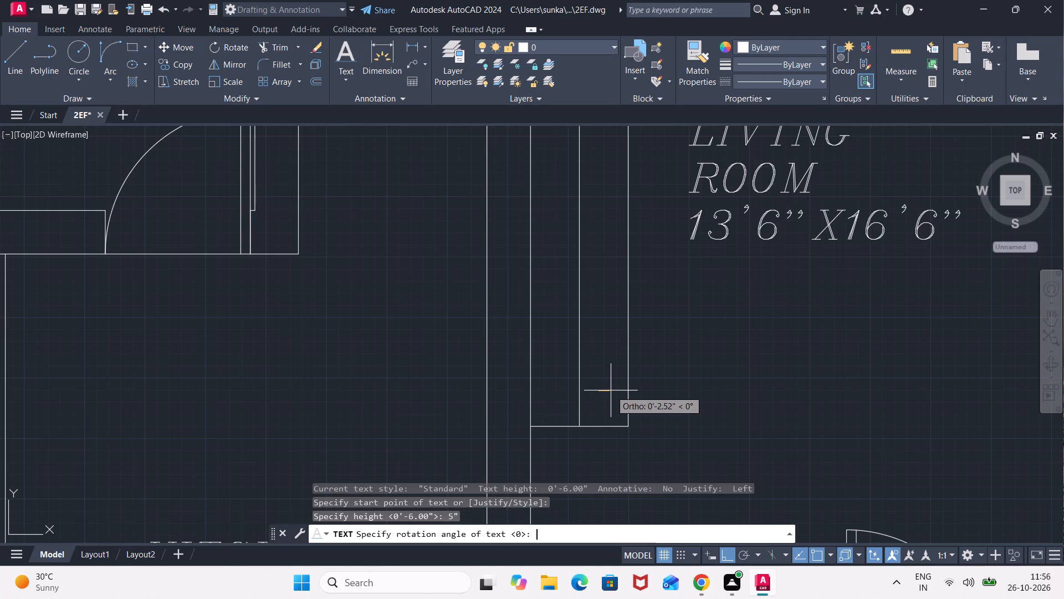
pyautogui.write('270')
pyautogui.press('Return')
pyautogui.write('TV')
pyautogui.press('space')
pyautogui.write('UNIT')
pyautogui.press('Return')
pyautogui.press('Return')
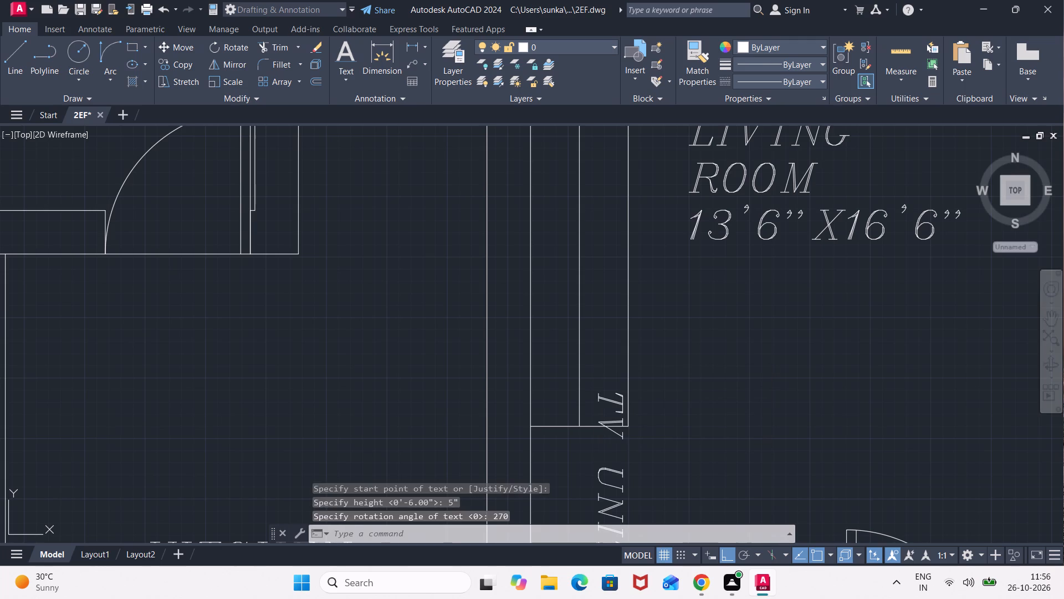
# Rotate the "TV UNIT" text by 180° about a point at the wall unit's lower end.
pyautogui.click(621, 405)
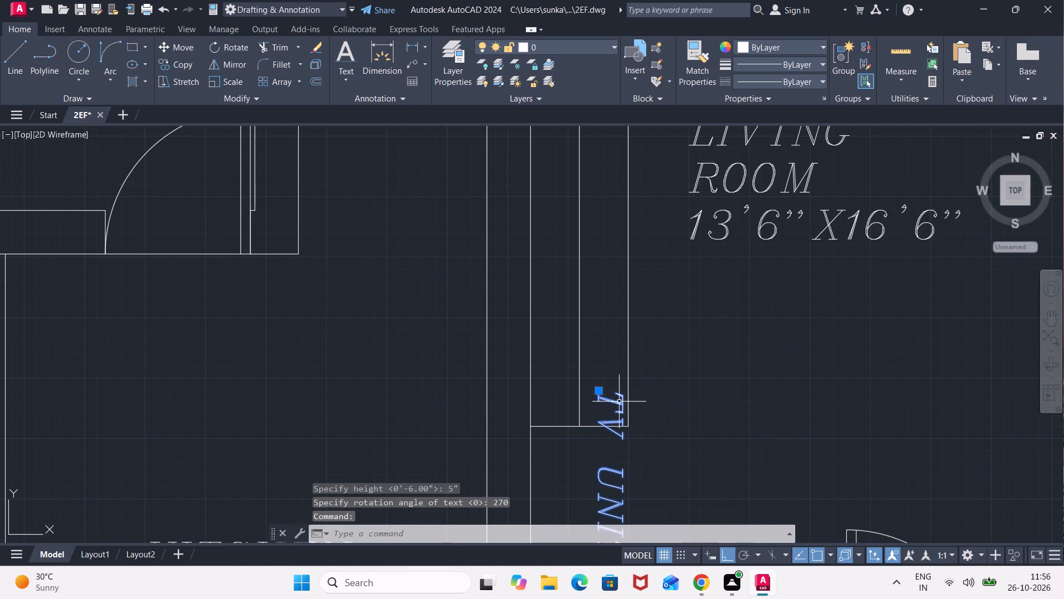
pyautogui.write('RO')
pyautogui.press('Return')
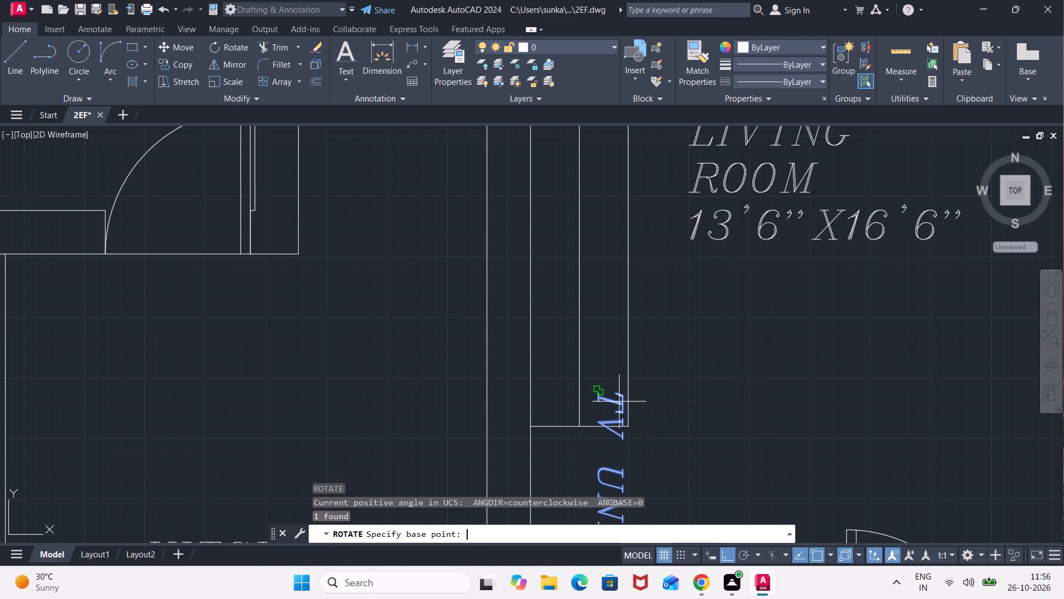
pyautogui.click(621, 427)
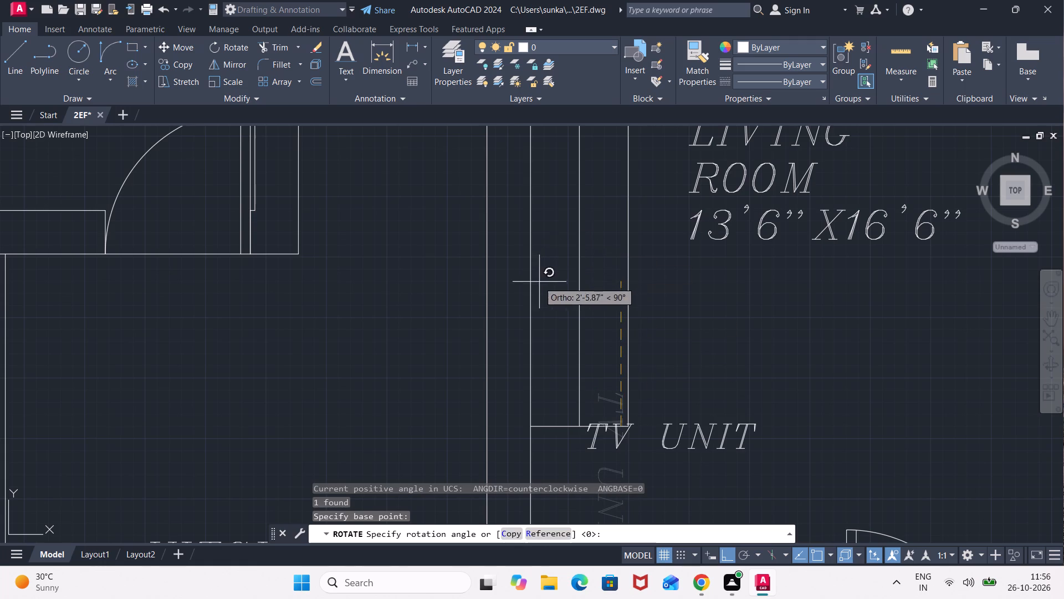
pyautogui.click(451, 338)
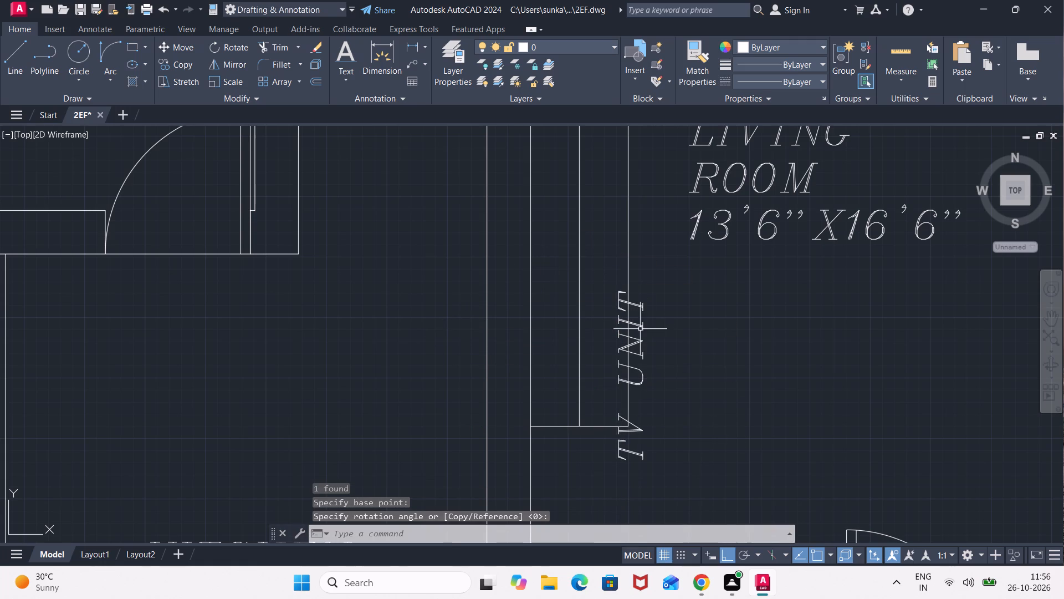
# Turn off Ortho and try to move the "TV UNIT" text up into the wall unit's outer strip.
pyautogui.click(644, 327)
pyautogui.press('m')
pyautogui.press('Return')
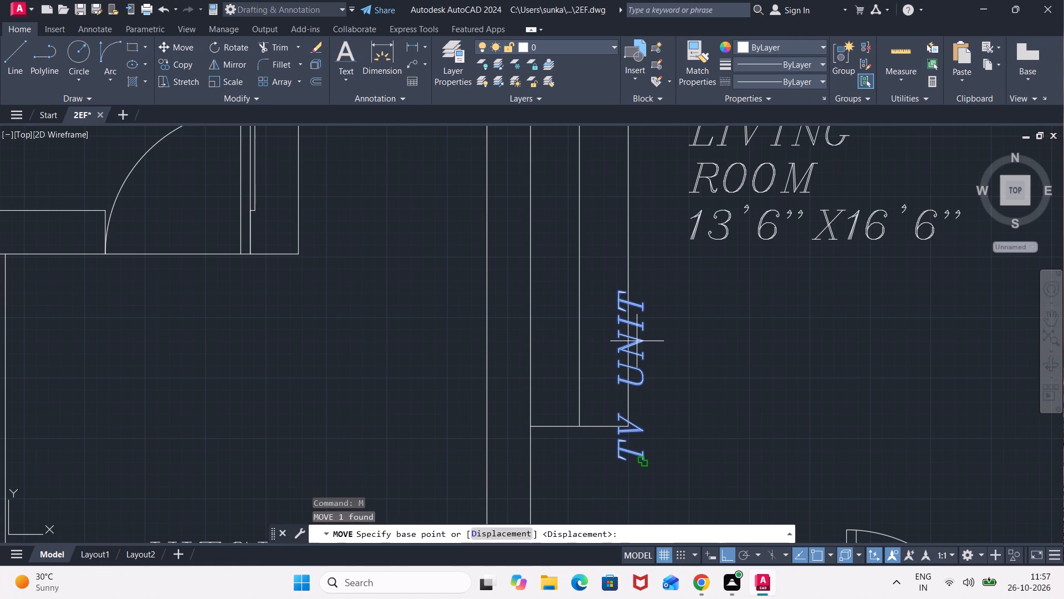
pyautogui.click(642, 456)
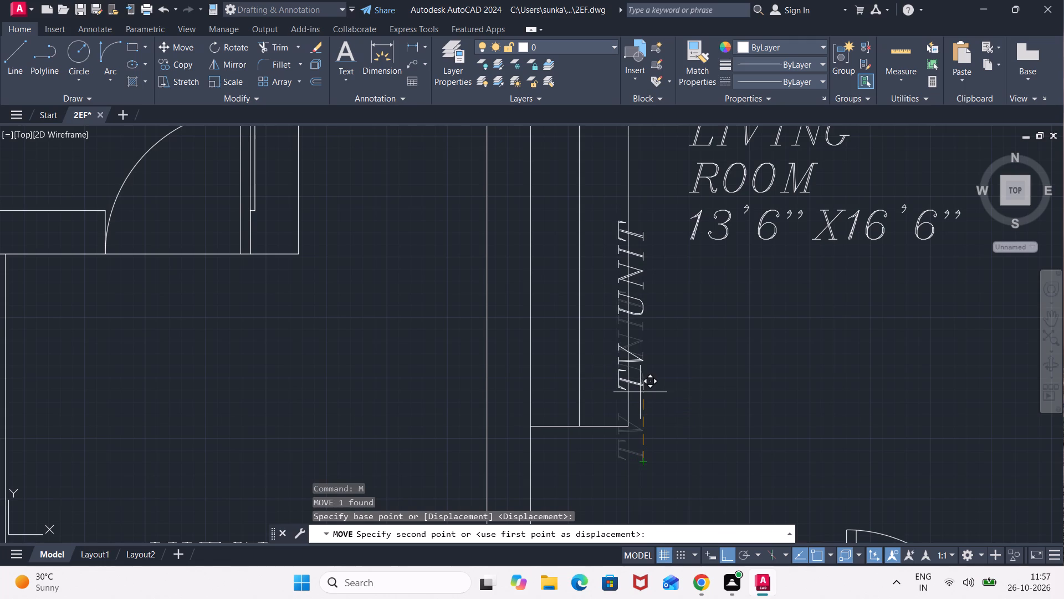
pyautogui.press('F8')
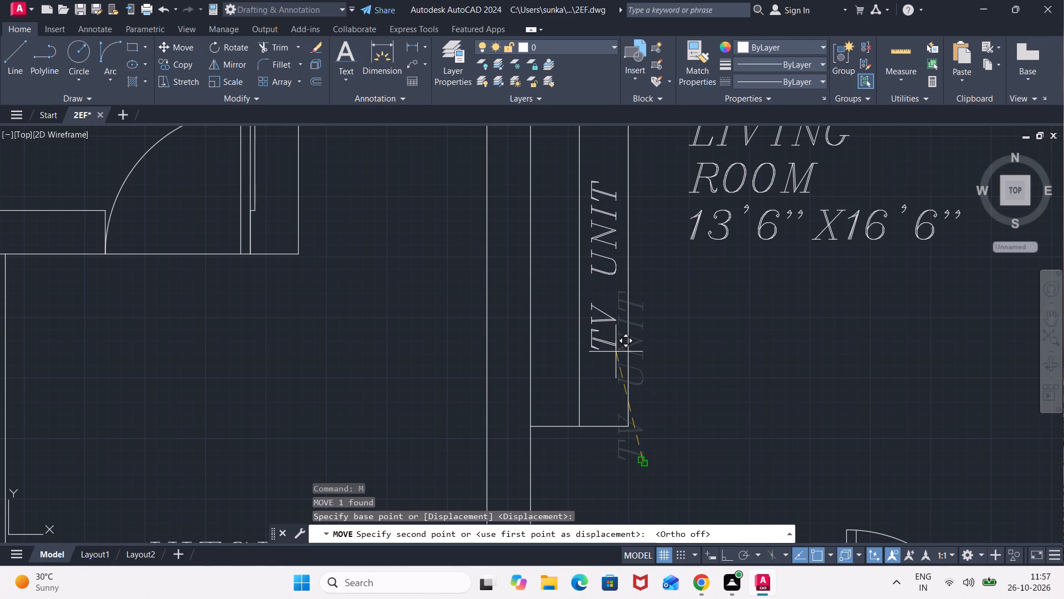
pyautogui.click(616, 351)
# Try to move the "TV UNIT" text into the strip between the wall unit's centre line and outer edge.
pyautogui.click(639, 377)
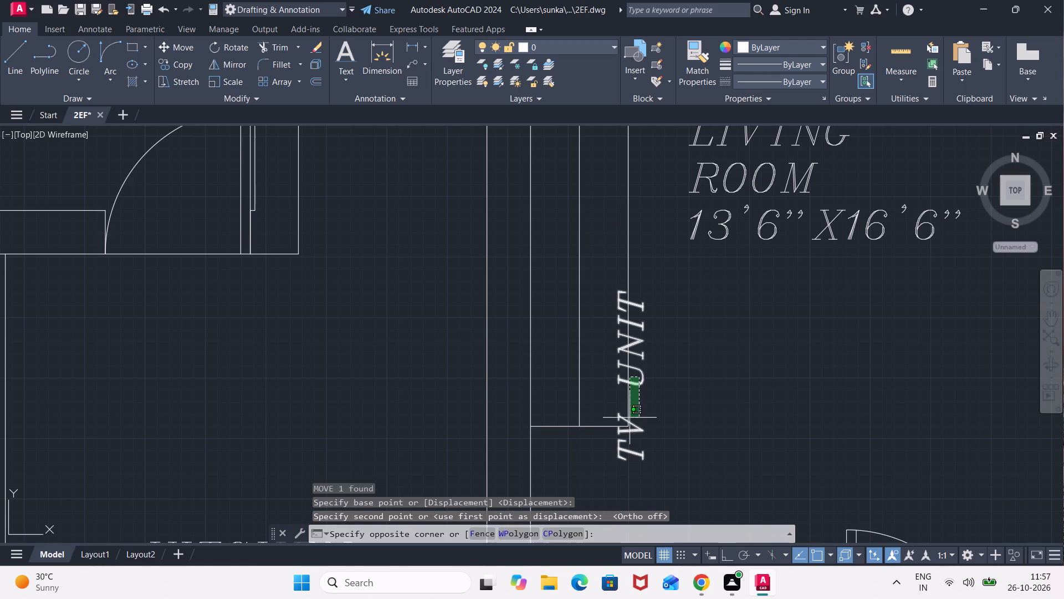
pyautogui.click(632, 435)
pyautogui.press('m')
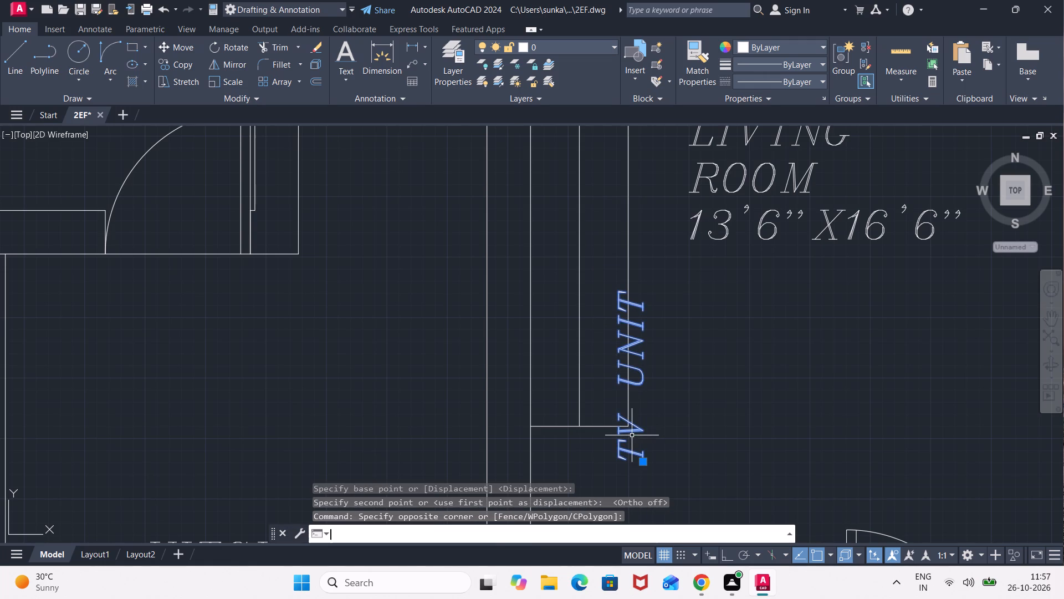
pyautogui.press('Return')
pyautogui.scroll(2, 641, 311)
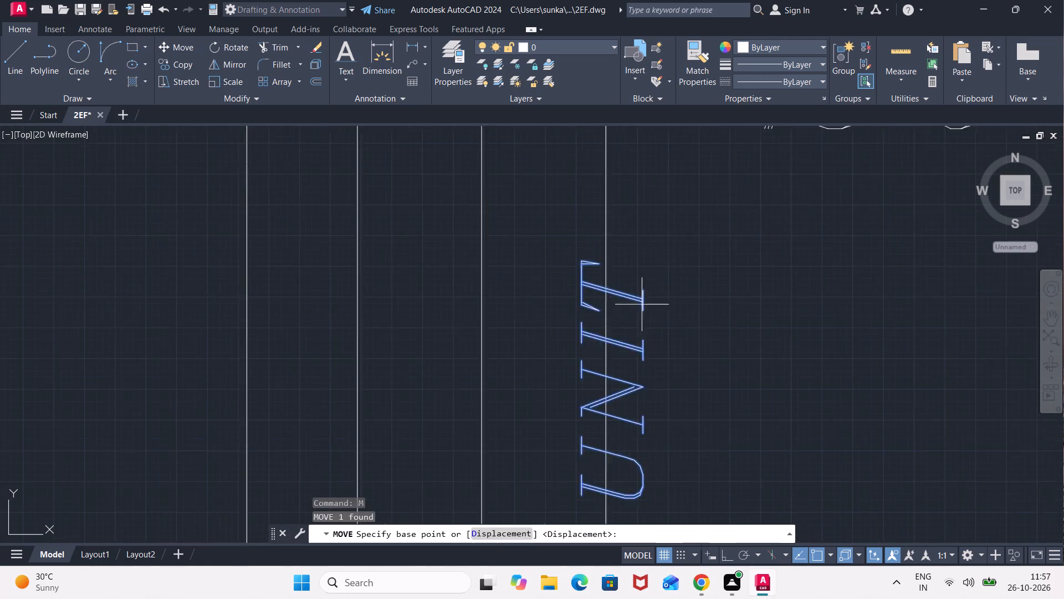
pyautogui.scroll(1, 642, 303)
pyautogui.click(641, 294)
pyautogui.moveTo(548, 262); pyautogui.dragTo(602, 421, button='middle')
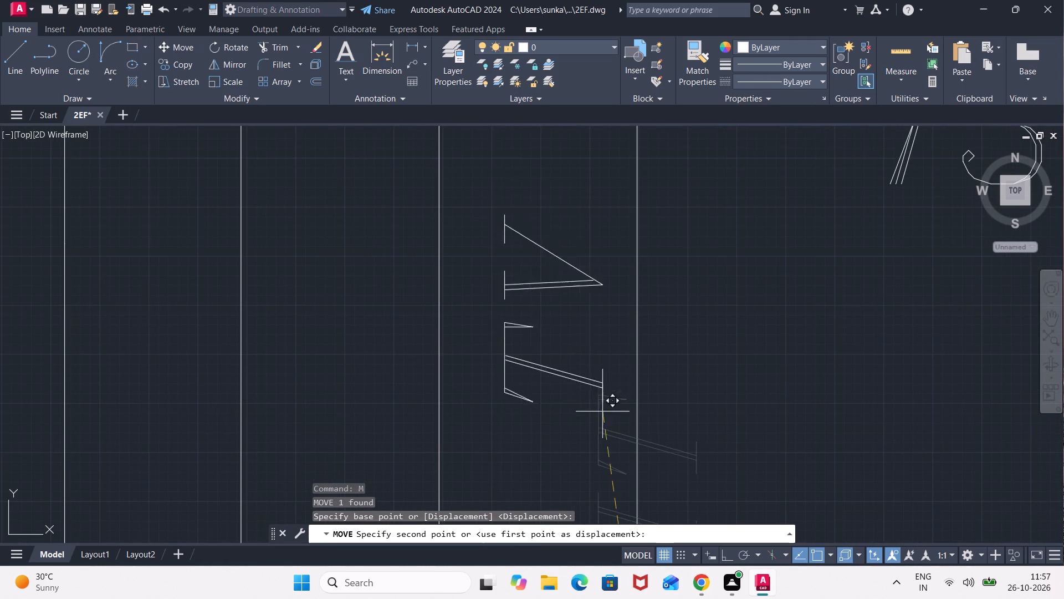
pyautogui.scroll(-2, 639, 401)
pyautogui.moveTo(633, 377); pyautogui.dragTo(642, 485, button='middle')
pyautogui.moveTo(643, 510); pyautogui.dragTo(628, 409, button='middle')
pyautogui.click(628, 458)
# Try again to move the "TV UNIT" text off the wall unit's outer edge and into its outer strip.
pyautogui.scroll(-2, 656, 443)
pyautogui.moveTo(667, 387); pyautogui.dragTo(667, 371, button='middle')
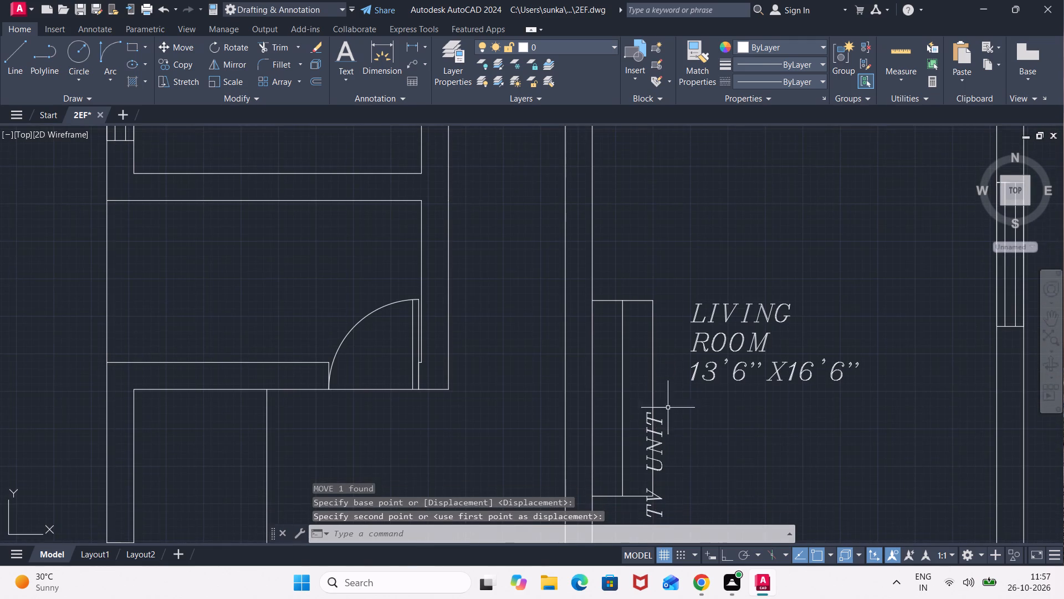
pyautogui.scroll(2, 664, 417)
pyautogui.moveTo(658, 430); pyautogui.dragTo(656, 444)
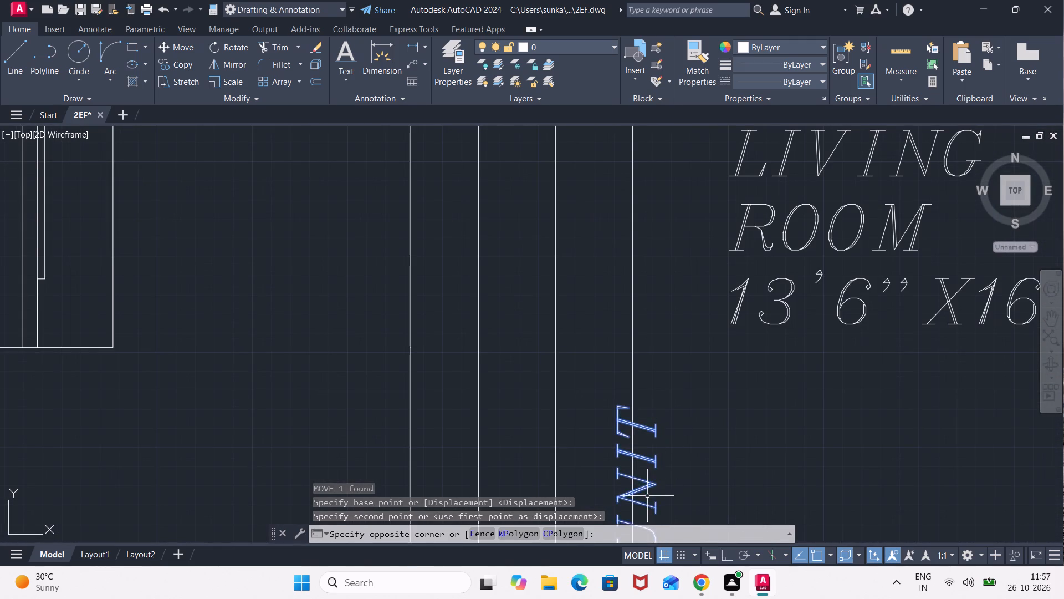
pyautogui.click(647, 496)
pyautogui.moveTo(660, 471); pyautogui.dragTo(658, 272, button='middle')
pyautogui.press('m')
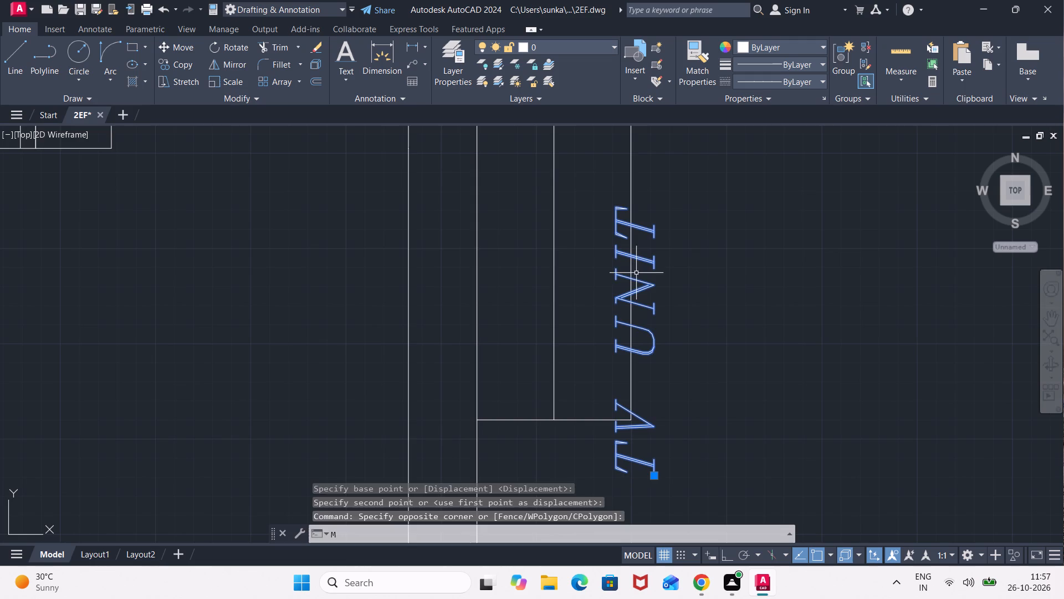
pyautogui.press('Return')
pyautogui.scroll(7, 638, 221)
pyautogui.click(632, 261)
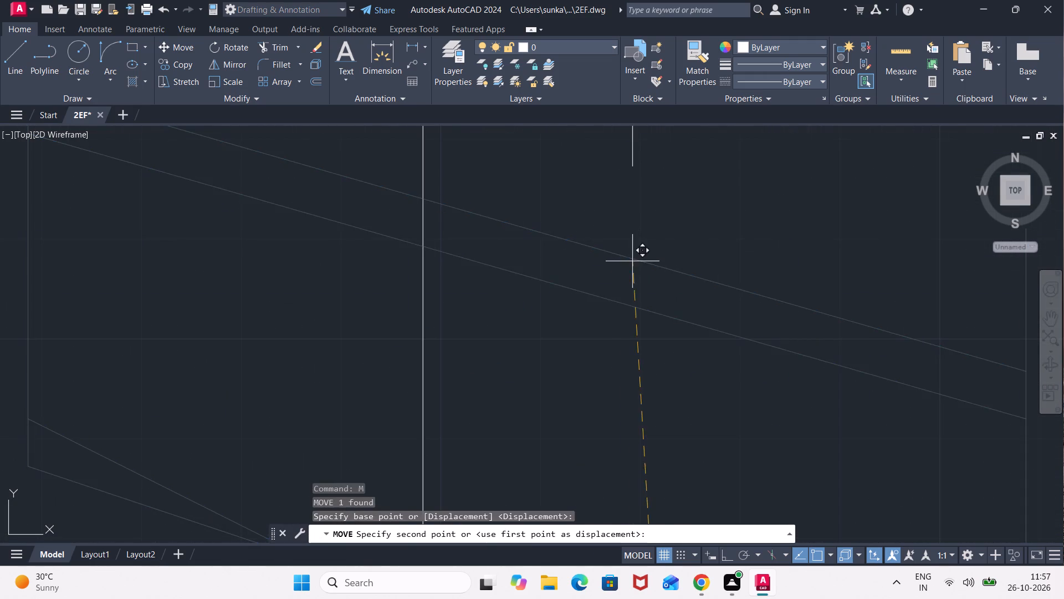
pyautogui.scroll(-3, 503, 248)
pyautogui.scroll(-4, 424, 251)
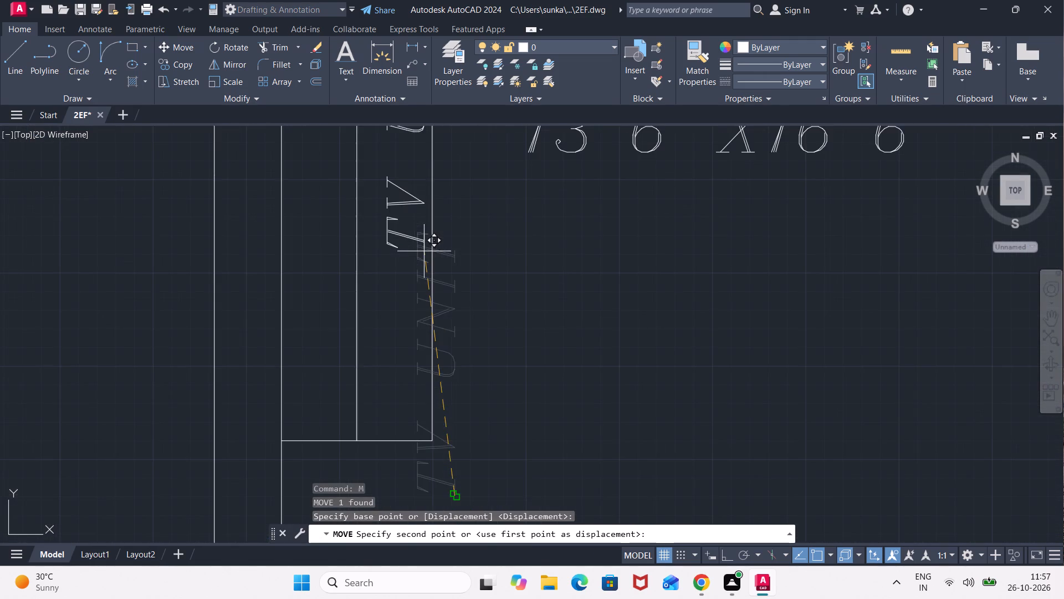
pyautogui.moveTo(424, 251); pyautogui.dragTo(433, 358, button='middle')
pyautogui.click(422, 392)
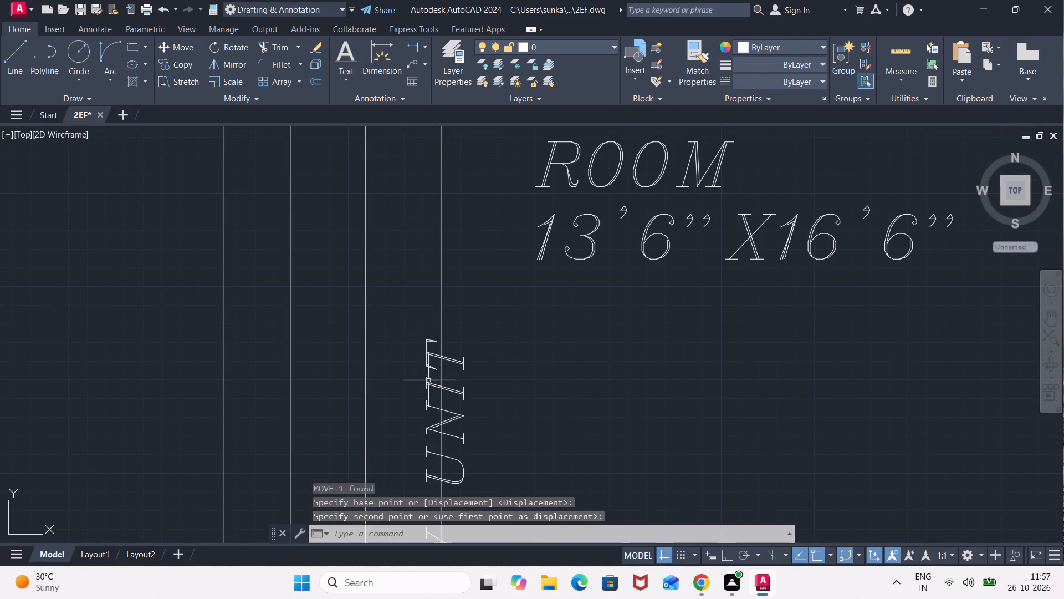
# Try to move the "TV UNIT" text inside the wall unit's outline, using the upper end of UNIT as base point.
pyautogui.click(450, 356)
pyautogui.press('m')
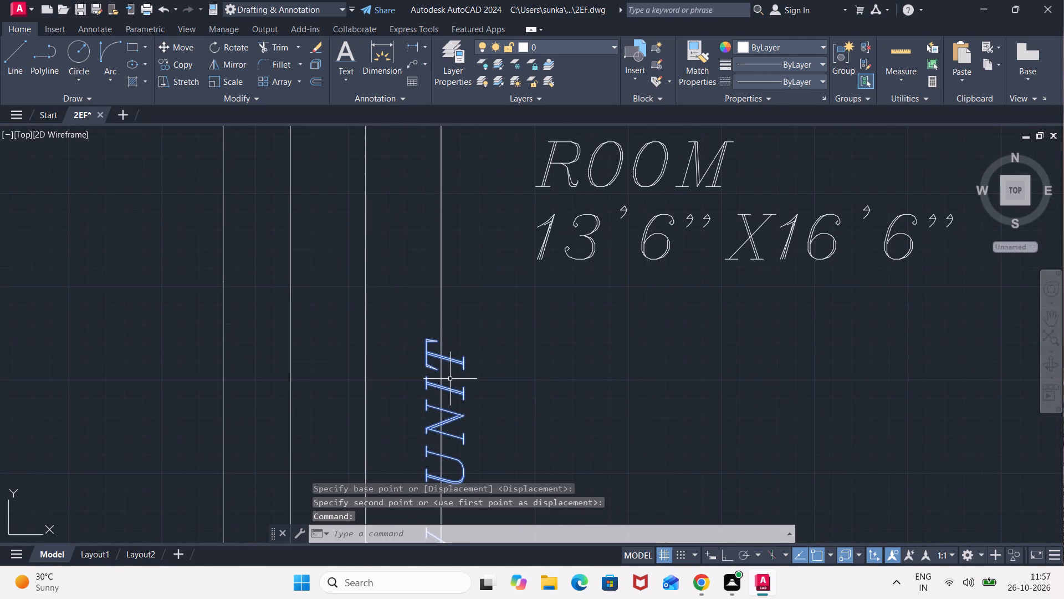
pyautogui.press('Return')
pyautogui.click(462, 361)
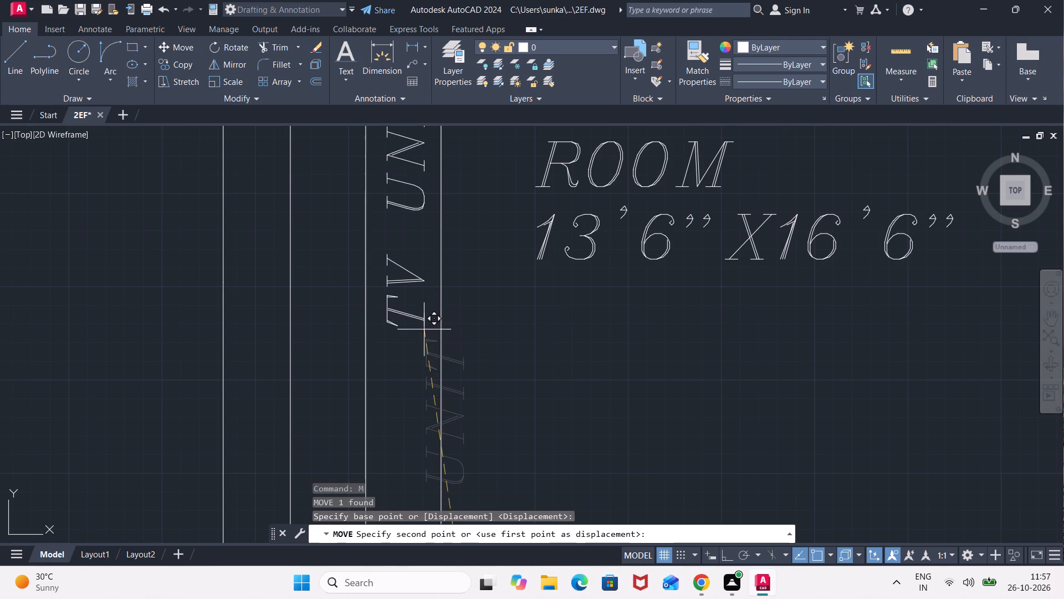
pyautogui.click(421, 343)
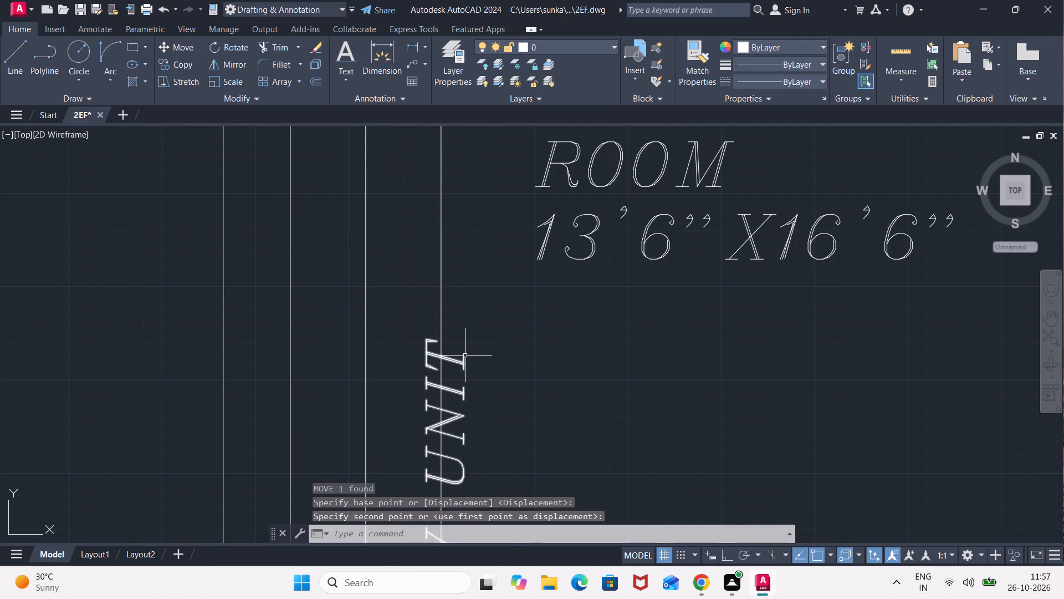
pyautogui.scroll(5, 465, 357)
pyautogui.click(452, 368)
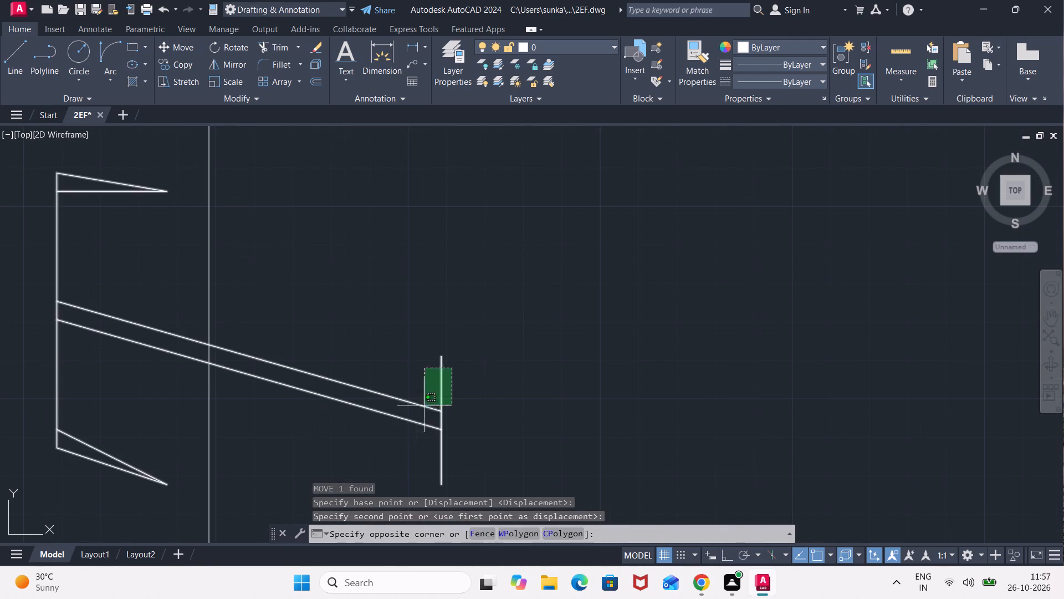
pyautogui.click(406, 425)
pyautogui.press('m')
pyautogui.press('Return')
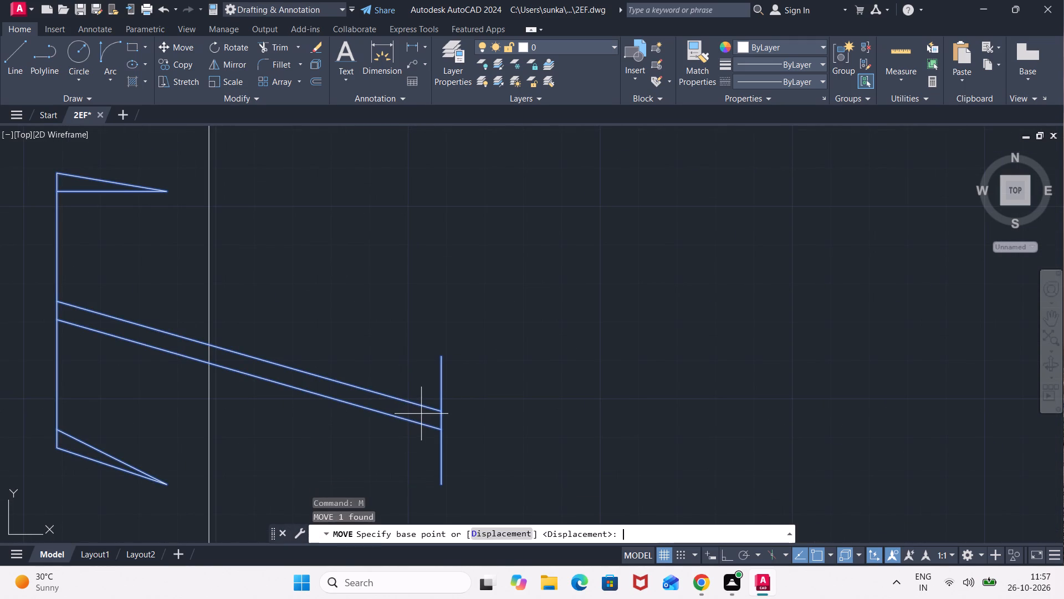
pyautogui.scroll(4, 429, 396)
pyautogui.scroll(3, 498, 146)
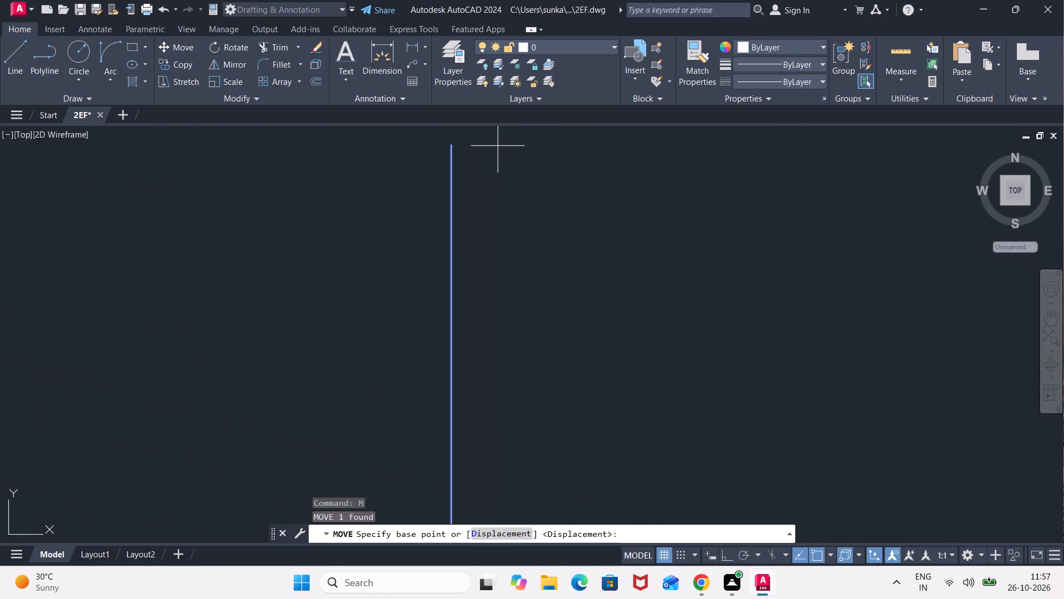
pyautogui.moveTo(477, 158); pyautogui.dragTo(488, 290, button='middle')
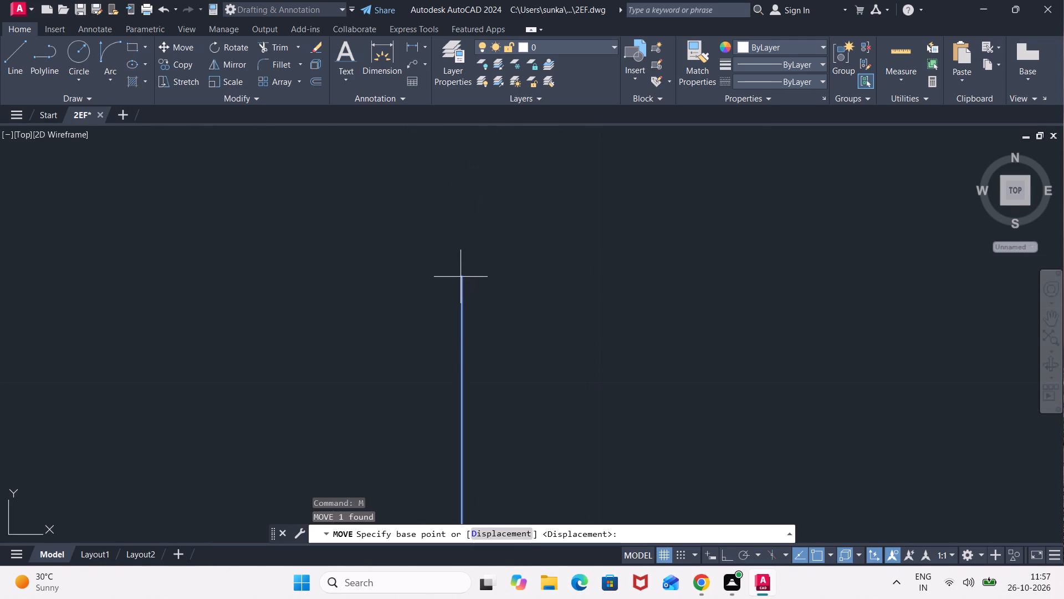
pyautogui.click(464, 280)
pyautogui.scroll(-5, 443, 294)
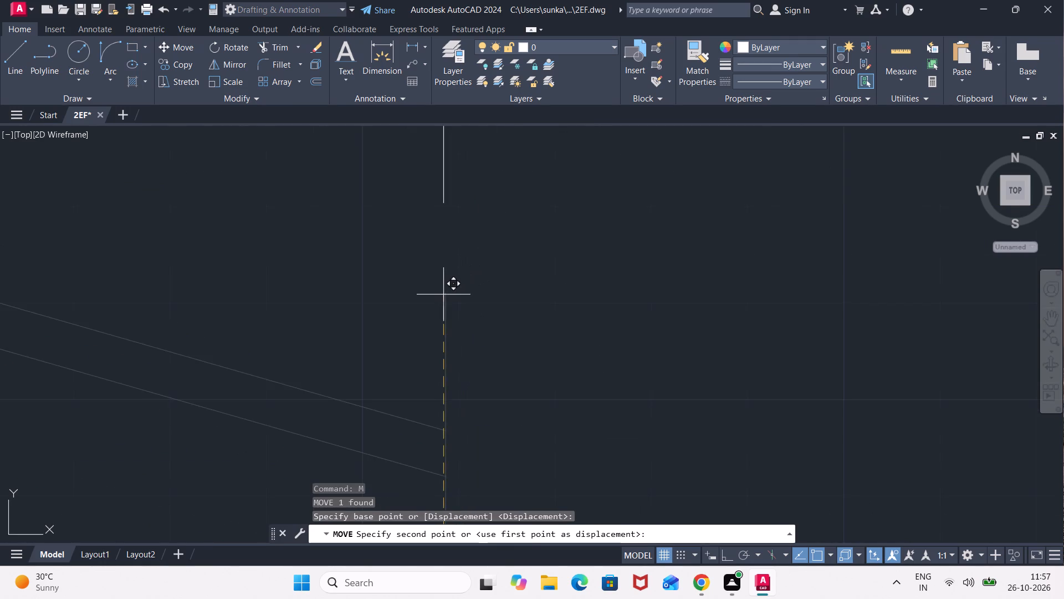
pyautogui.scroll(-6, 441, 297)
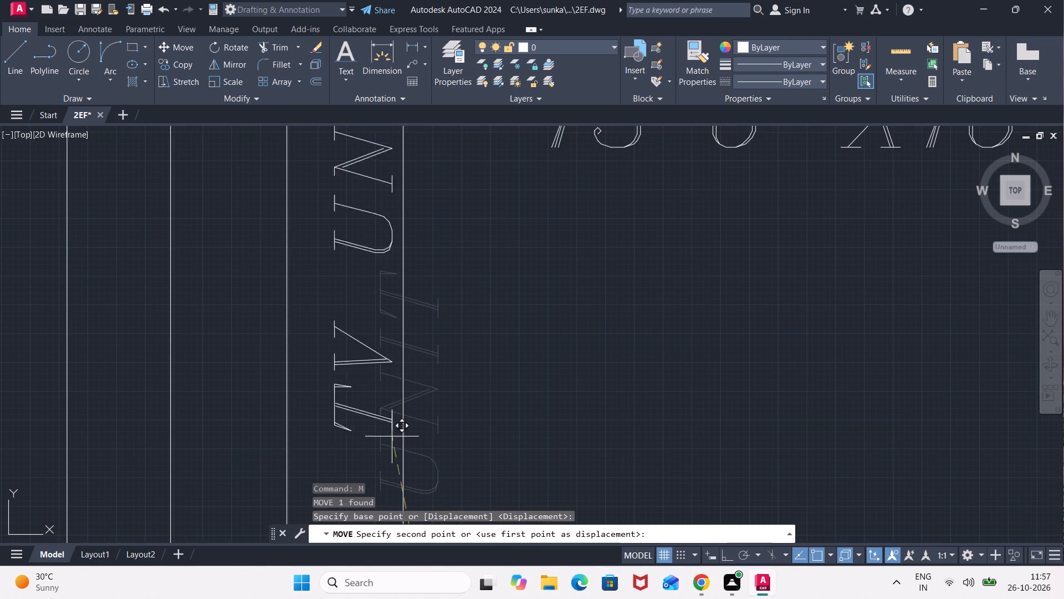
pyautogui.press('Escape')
# Move the "TV UNIT" text to about mid-height of the wall unit, between its centre line and outer edge.
pyautogui.scroll(-3, 433, 301)
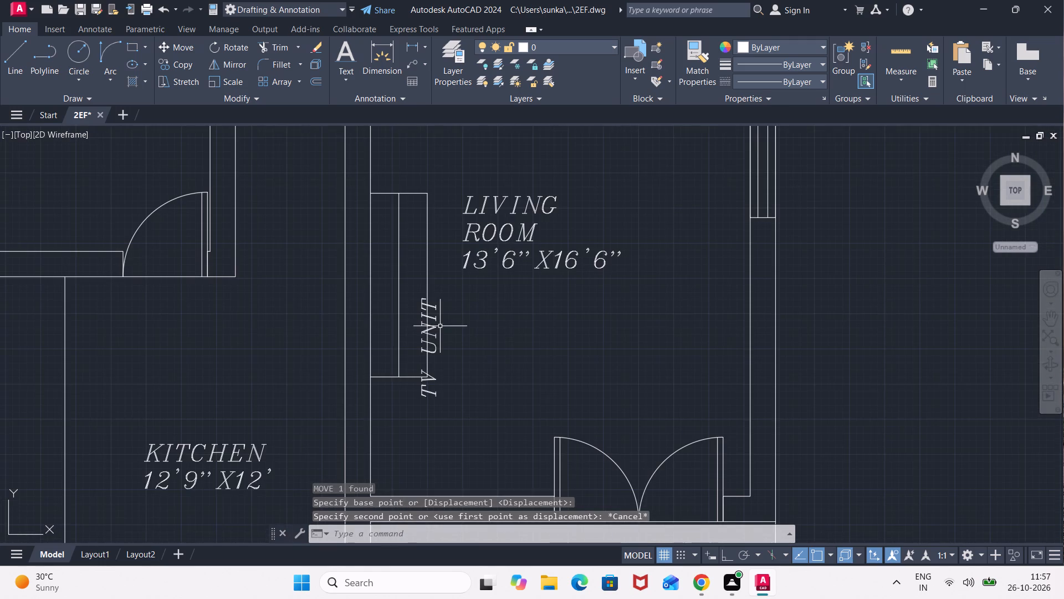
pyautogui.moveTo(441, 327); pyautogui.dragTo(424, 330, button='middle')
pyautogui.press('m')
pyautogui.press('Return')
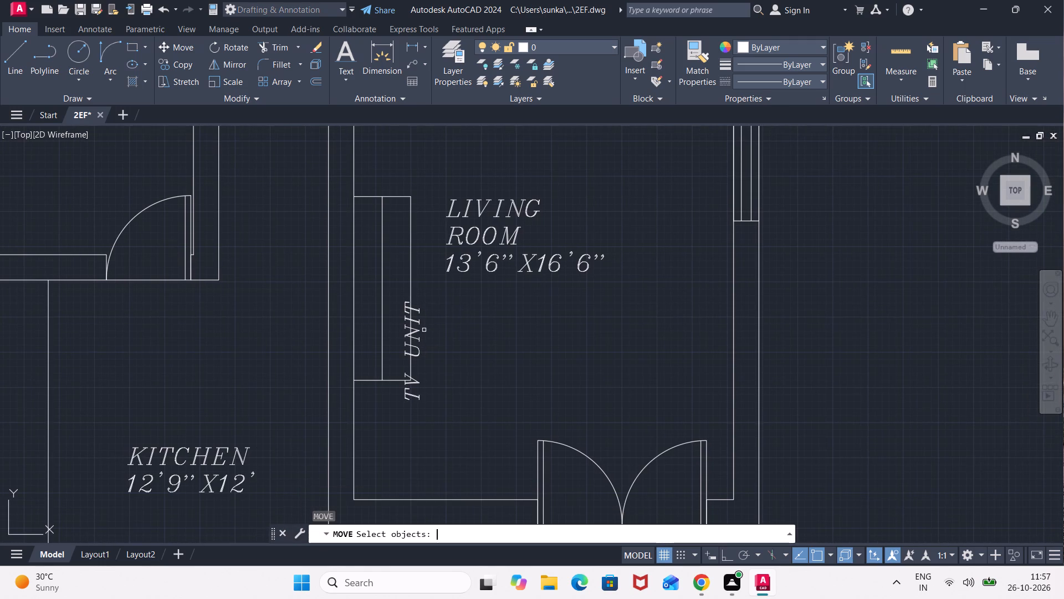
pyautogui.click(418, 313)
pyautogui.scroll(3, 392, 301)
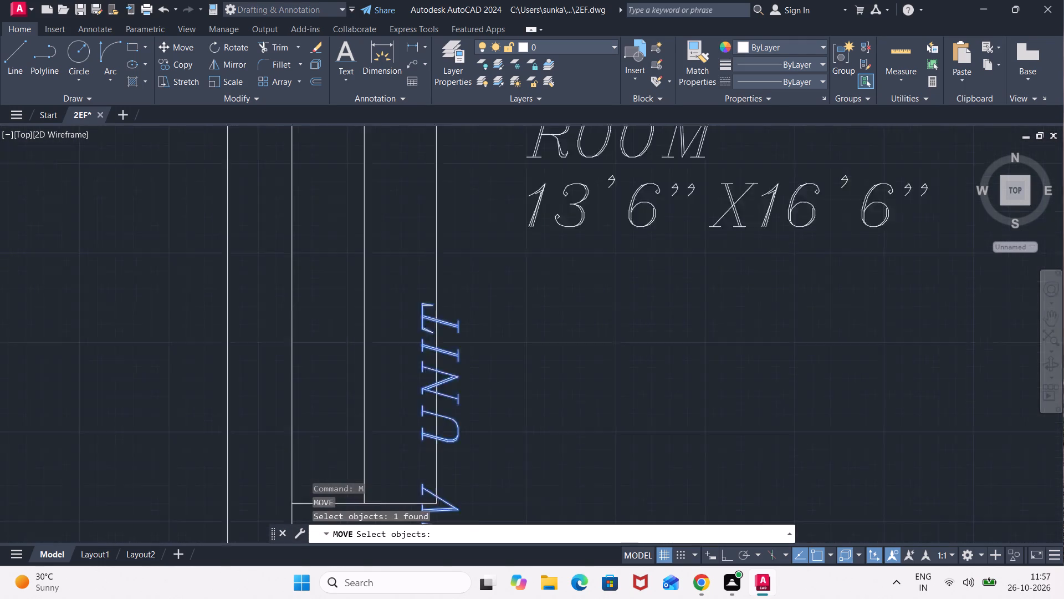
pyautogui.scroll(1, 392, 299)
pyautogui.press('Return')
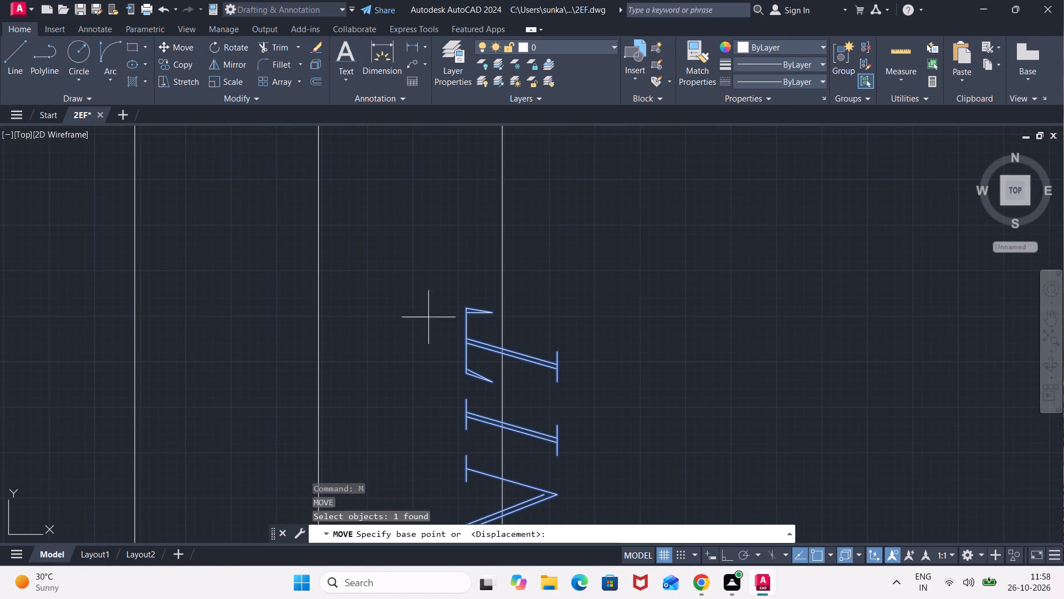
pyautogui.scroll(3, 467, 302)
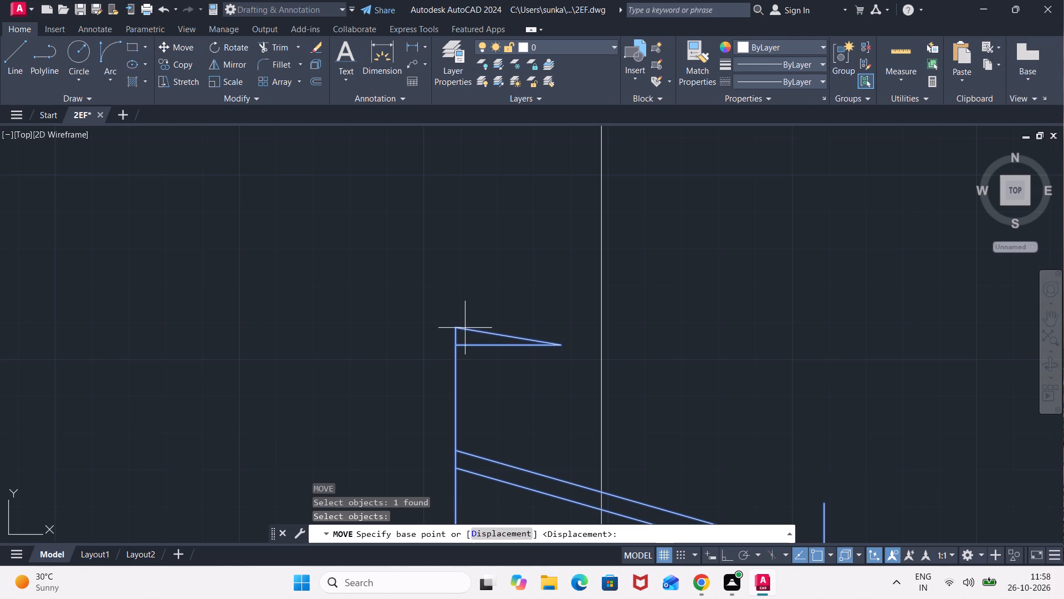
pyautogui.scroll(3, 475, 335)
pyautogui.click(485, 323)
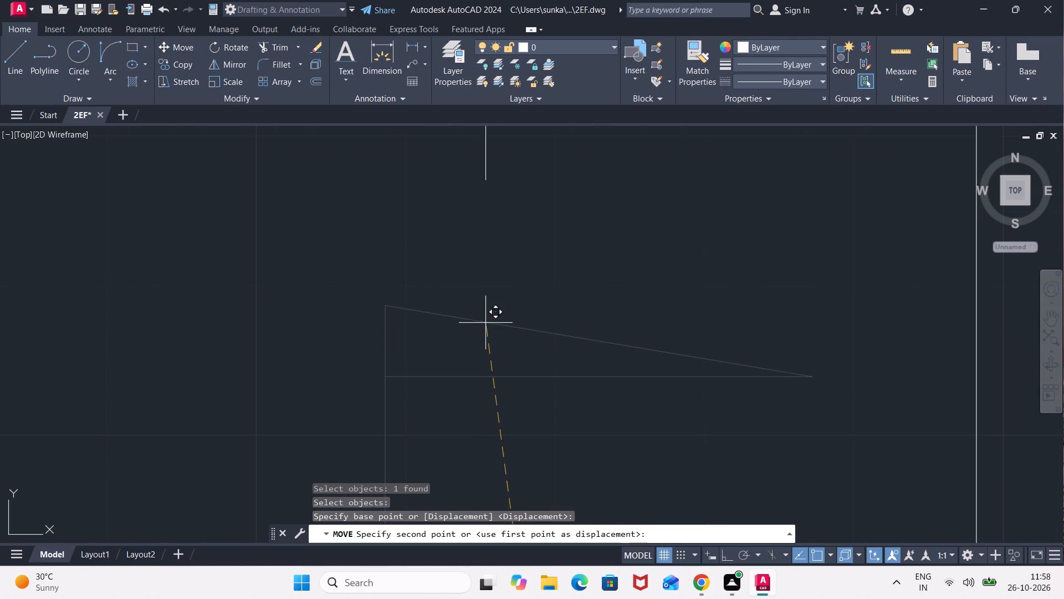
pyautogui.scroll(-9, 484, 299)
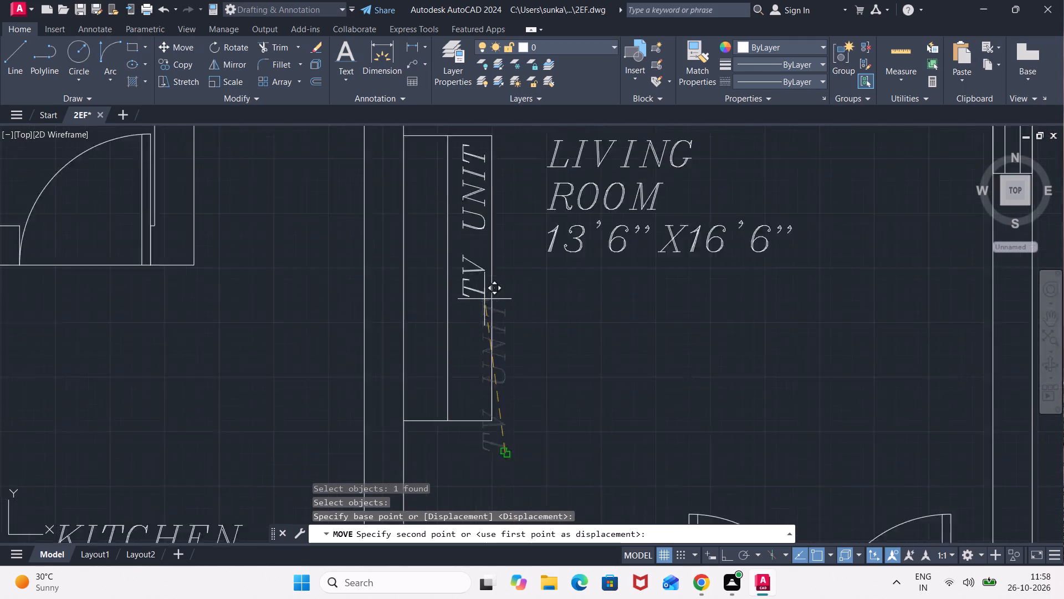
pyautogui.scroll(-1, 484, 299)
pyautogui.click(483, 316)
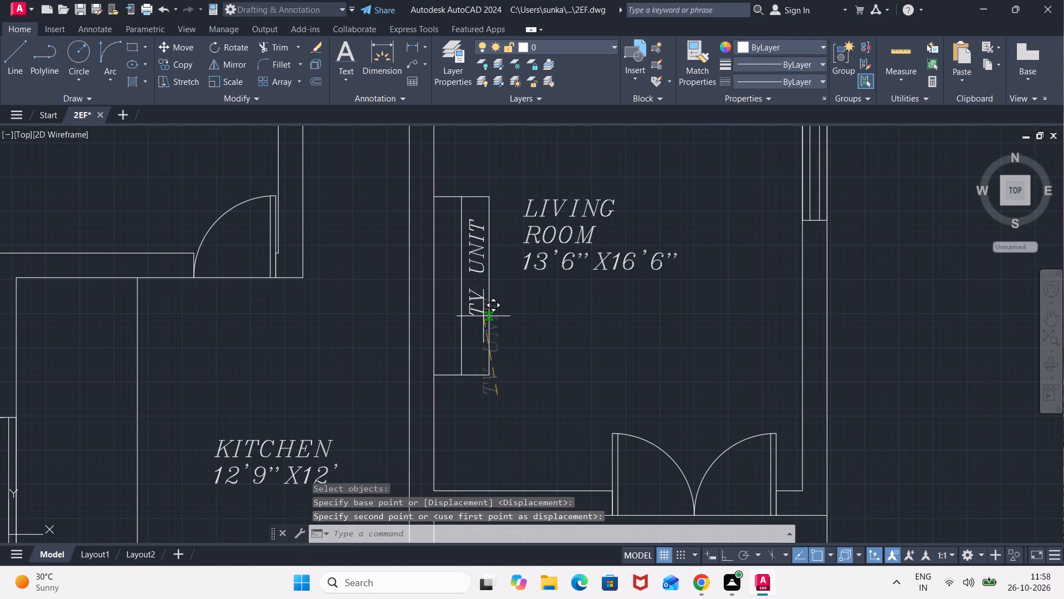
pyautogui.scroll(3, 483, 297)
pyautogui.scroll(-4, 498, 313)
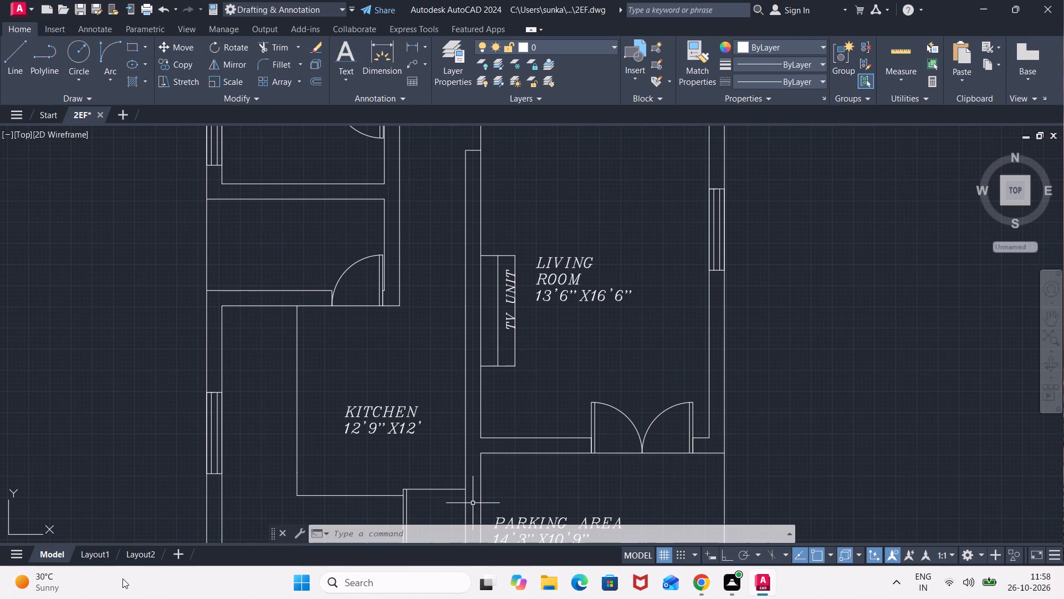
# Copy the "TOILET" label from the master bedroom's toilet into the small toilet below the 12'9" by 14'6" bedroom.
pyautogui.scroll(-1, 71, 444)
pyautogui.moveTo(302, 392); pyautogui.dragTo(365, 480, button='middle')
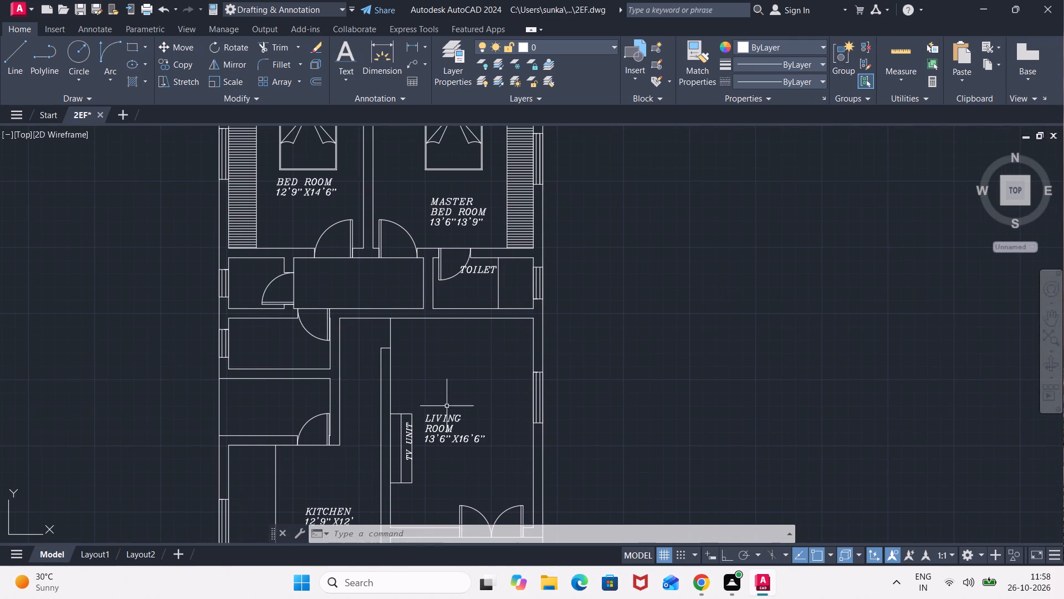
pyautogui.moveTo(468, 392); pyautogui.dragTo(445, 439, button='middle')
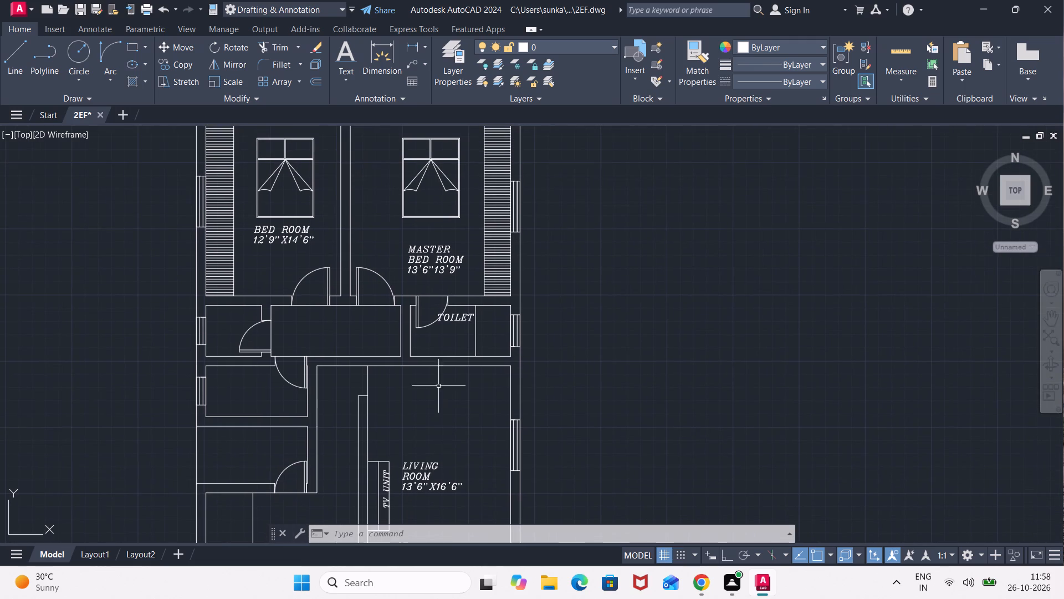
pyautogui.moveTo(492, 332); pyautogui.dragTo(634, 302, button='middle')
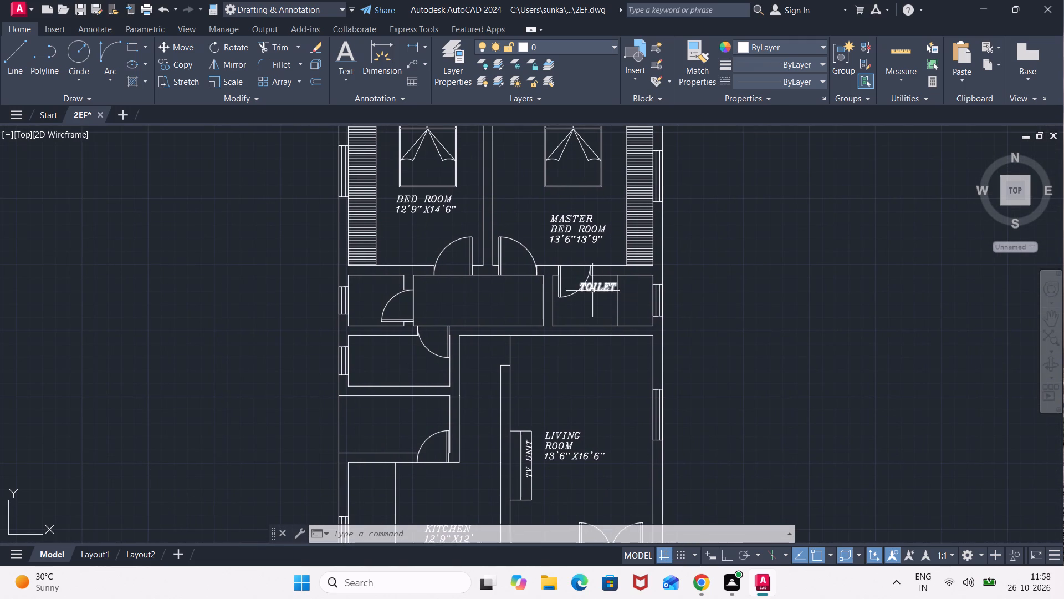
pyautogui.click(592, 290)
pyautogui.write('CO')
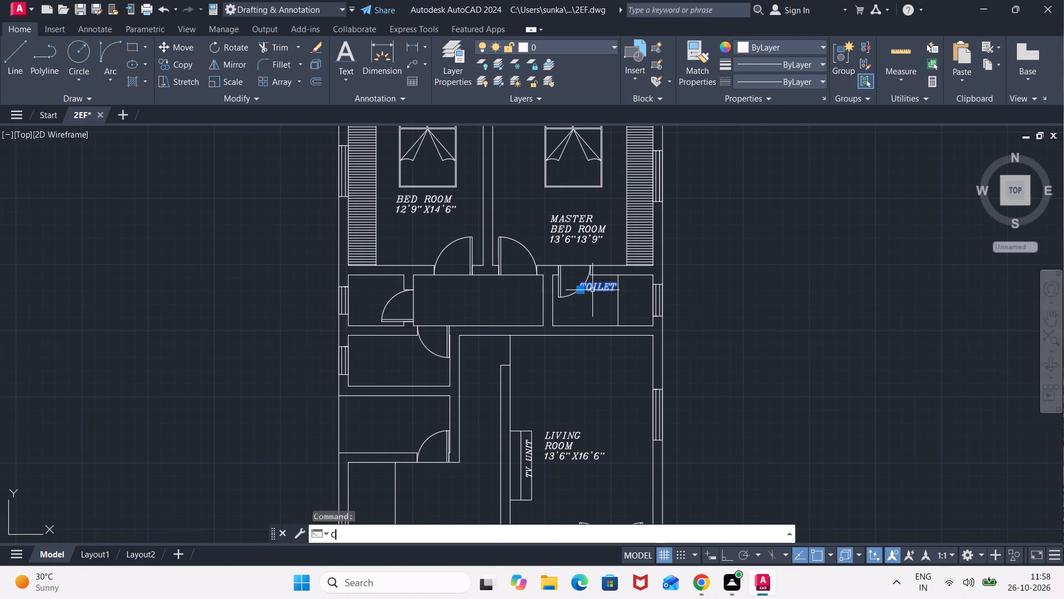
pyautogui.press('Return')
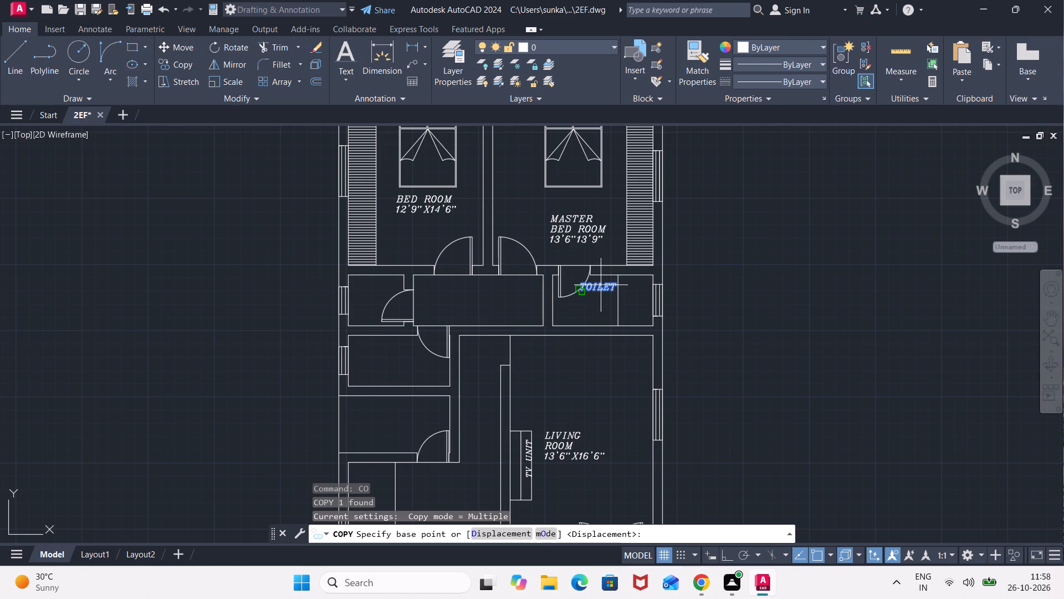
pyautogui.click(601, 285)
pyautogui.scroll(1, 372, 296)
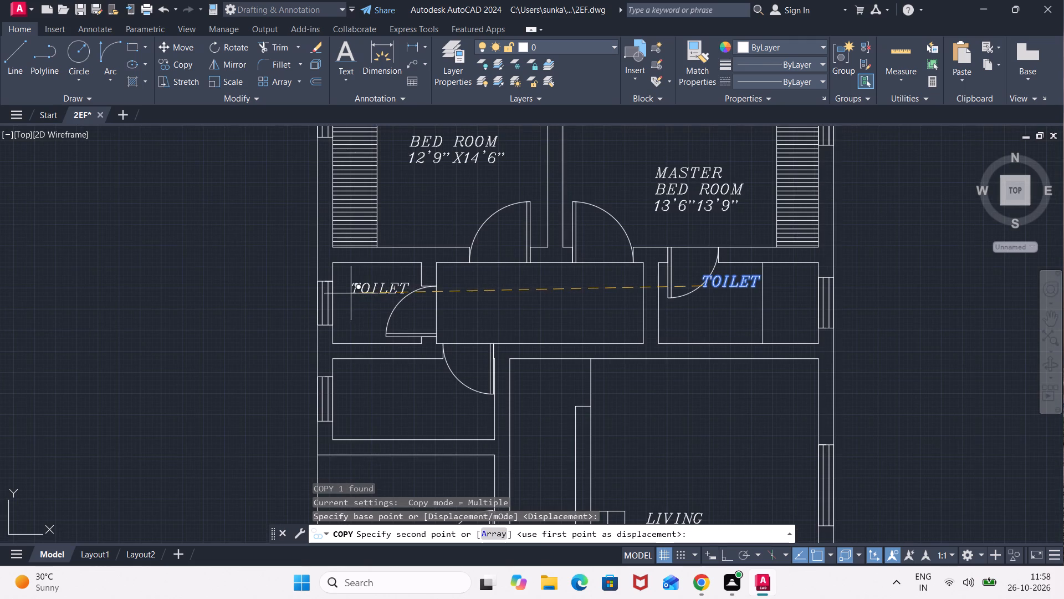
pyautogui.click(344, 286)
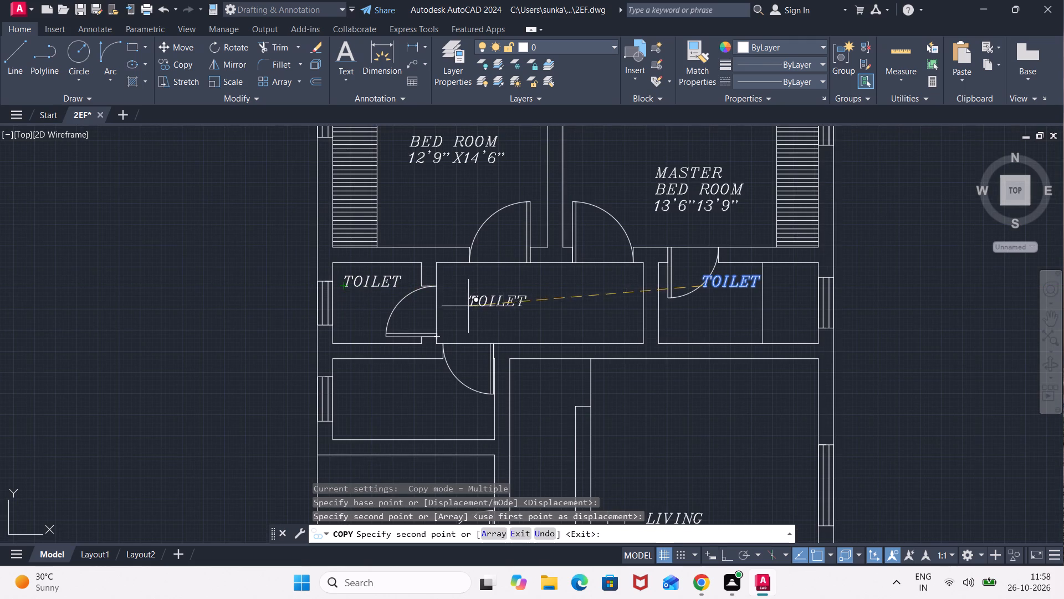
pyautogui.press('Escape')
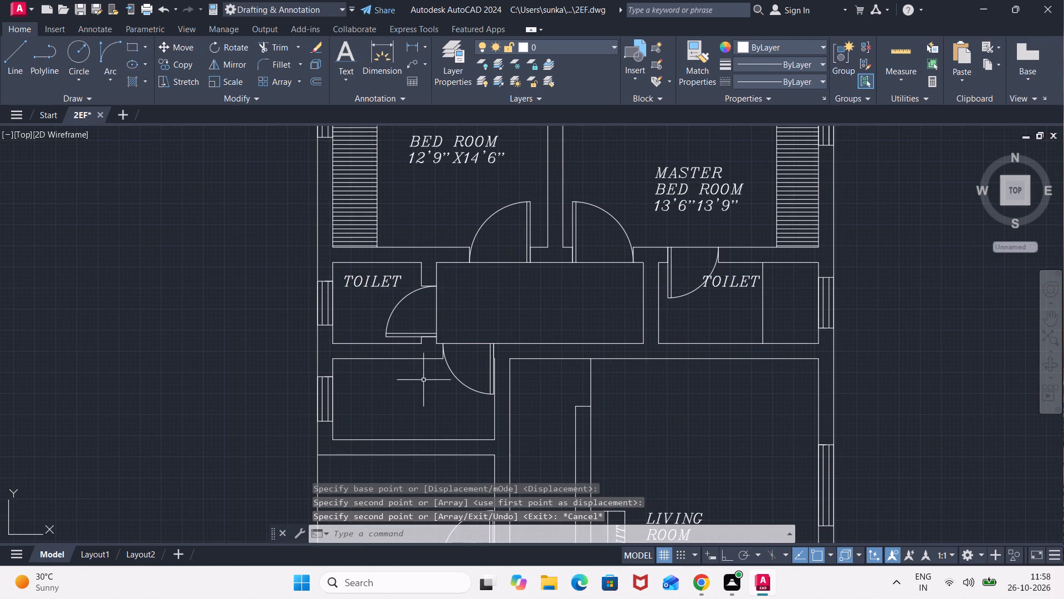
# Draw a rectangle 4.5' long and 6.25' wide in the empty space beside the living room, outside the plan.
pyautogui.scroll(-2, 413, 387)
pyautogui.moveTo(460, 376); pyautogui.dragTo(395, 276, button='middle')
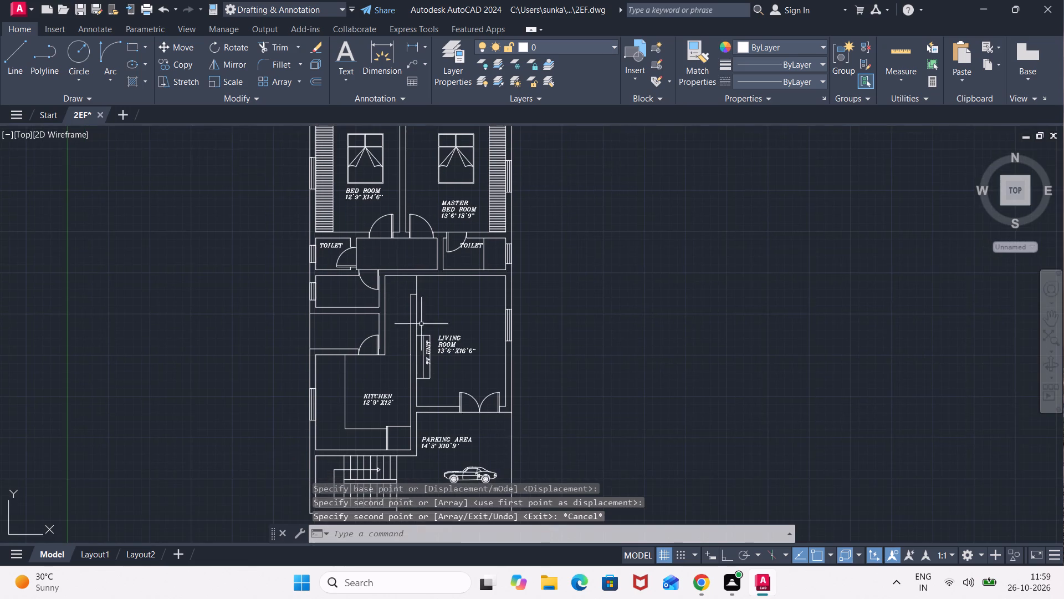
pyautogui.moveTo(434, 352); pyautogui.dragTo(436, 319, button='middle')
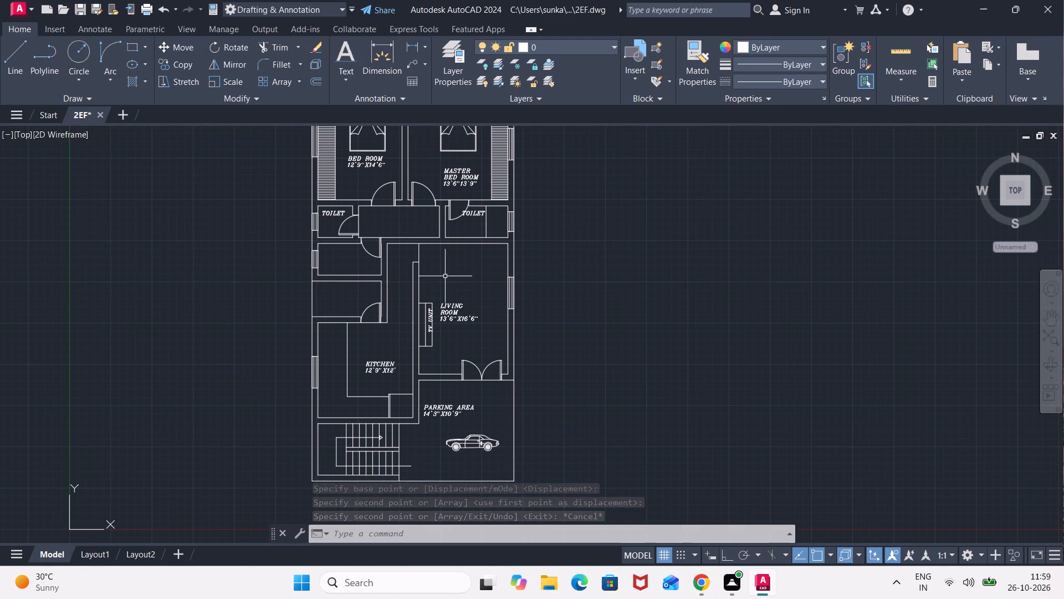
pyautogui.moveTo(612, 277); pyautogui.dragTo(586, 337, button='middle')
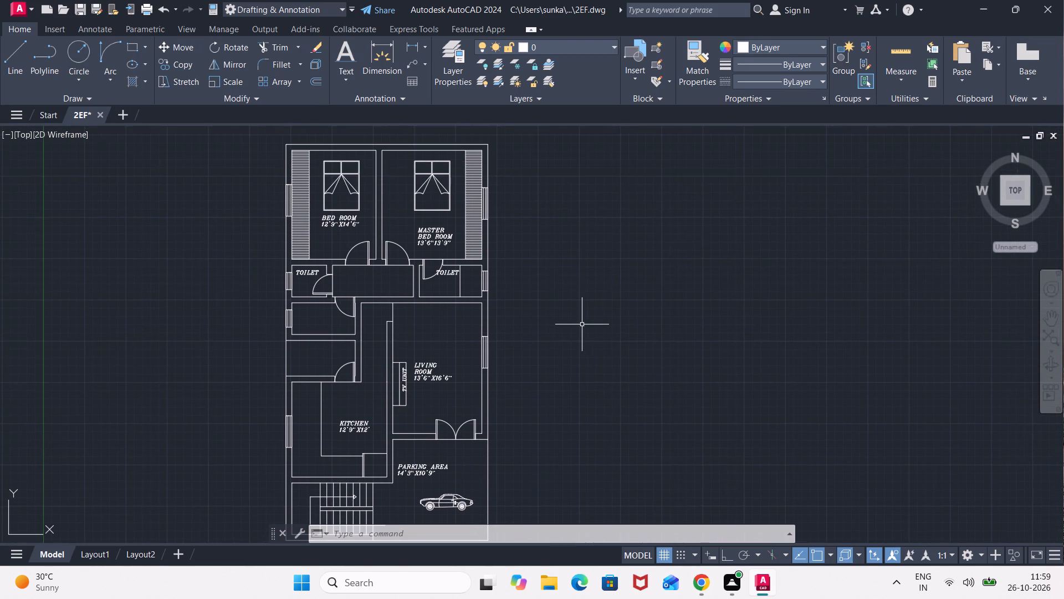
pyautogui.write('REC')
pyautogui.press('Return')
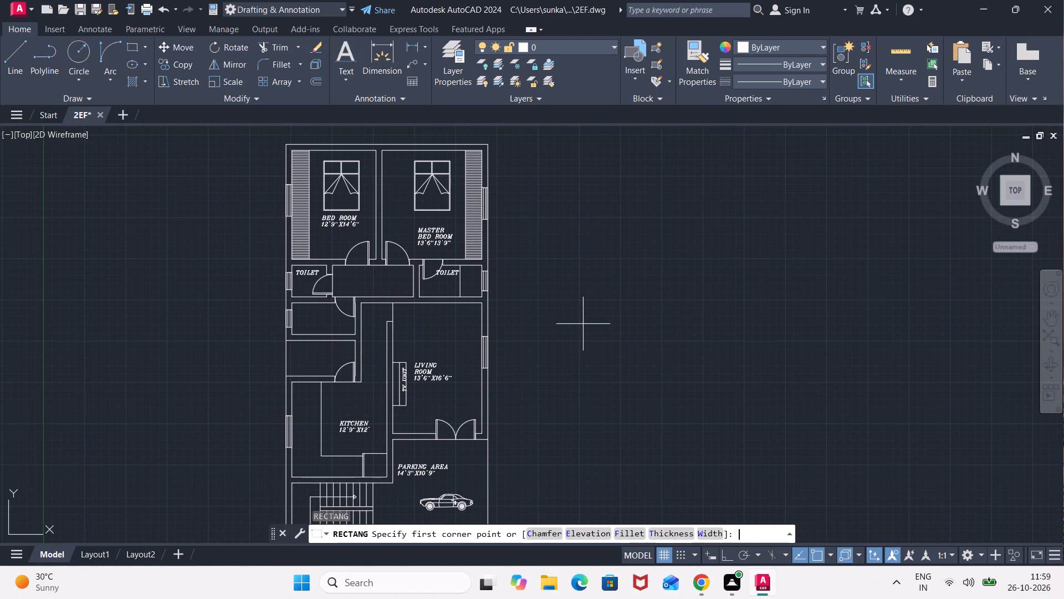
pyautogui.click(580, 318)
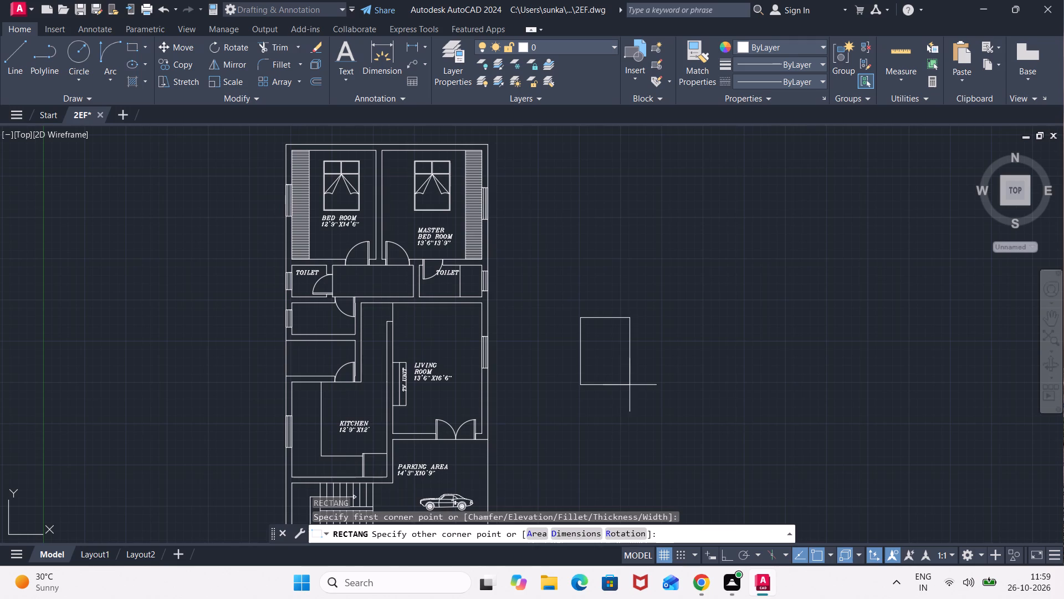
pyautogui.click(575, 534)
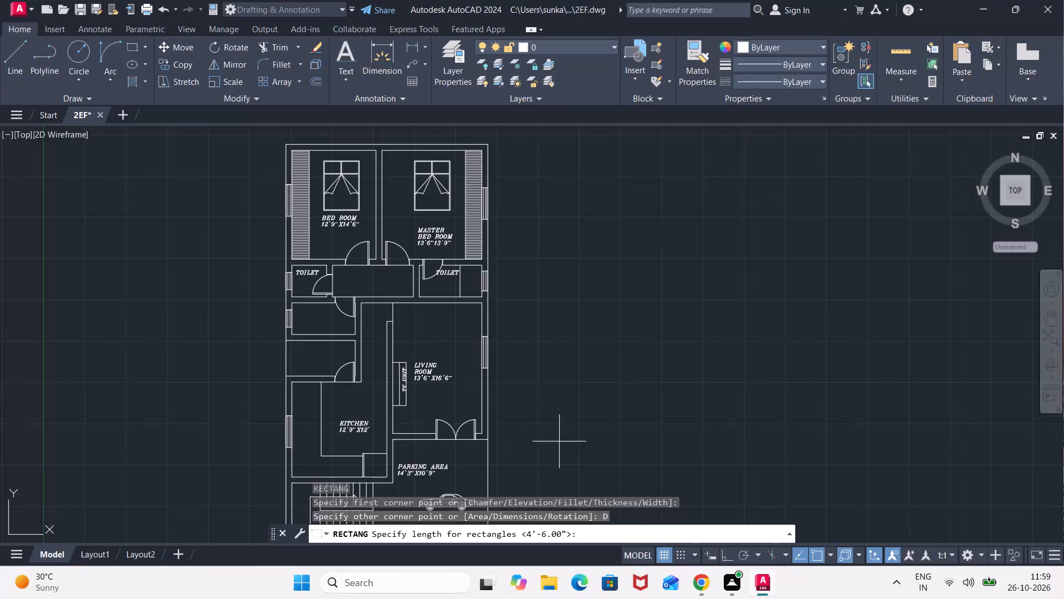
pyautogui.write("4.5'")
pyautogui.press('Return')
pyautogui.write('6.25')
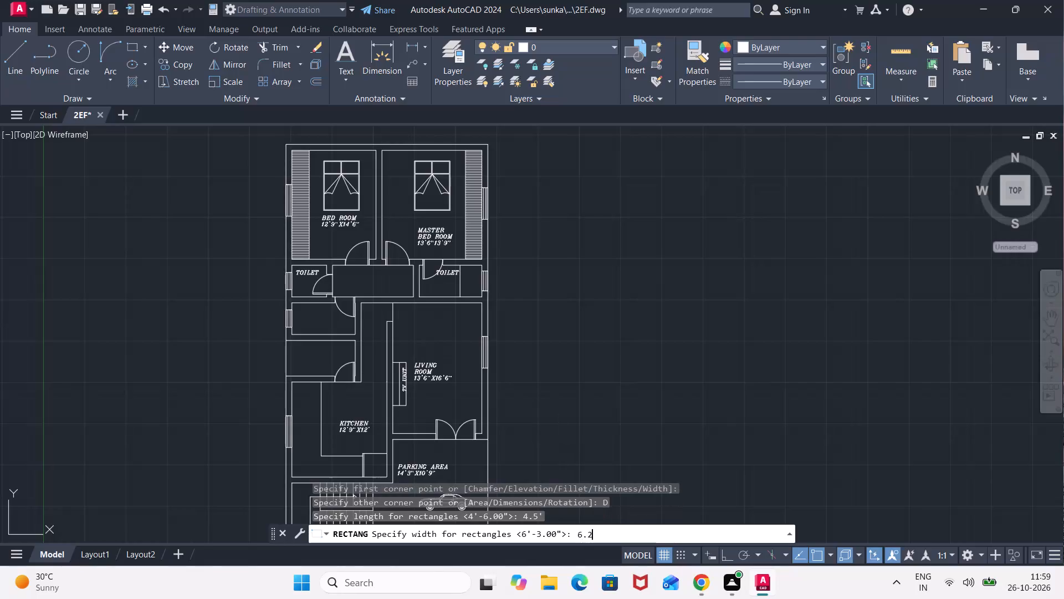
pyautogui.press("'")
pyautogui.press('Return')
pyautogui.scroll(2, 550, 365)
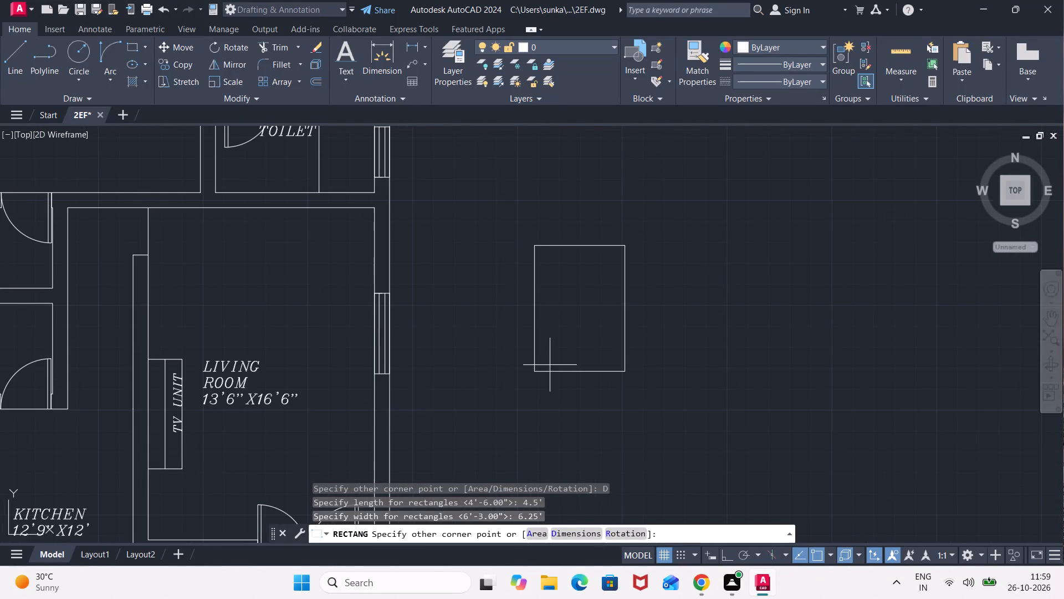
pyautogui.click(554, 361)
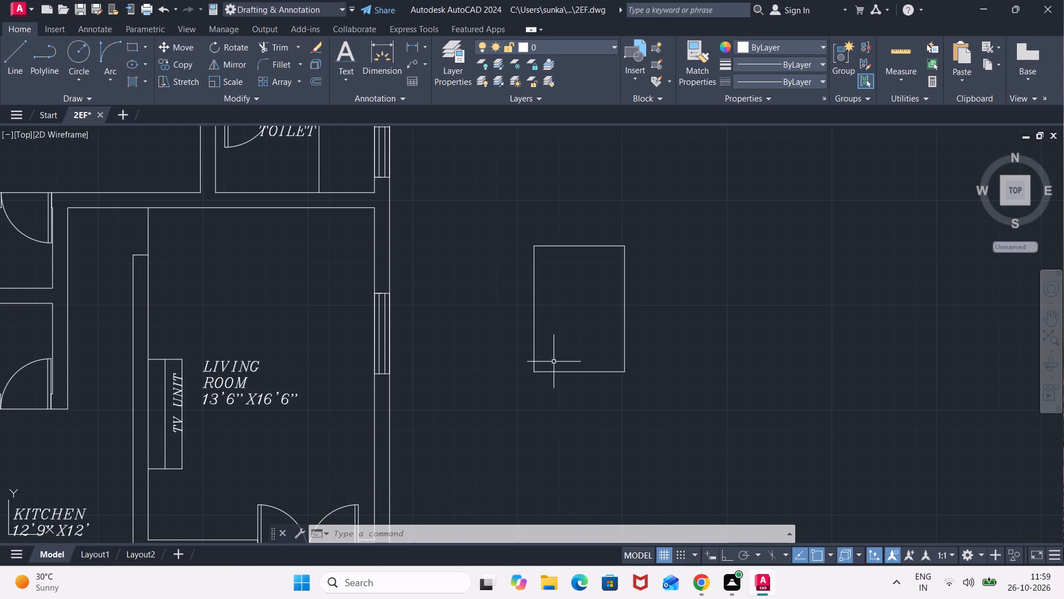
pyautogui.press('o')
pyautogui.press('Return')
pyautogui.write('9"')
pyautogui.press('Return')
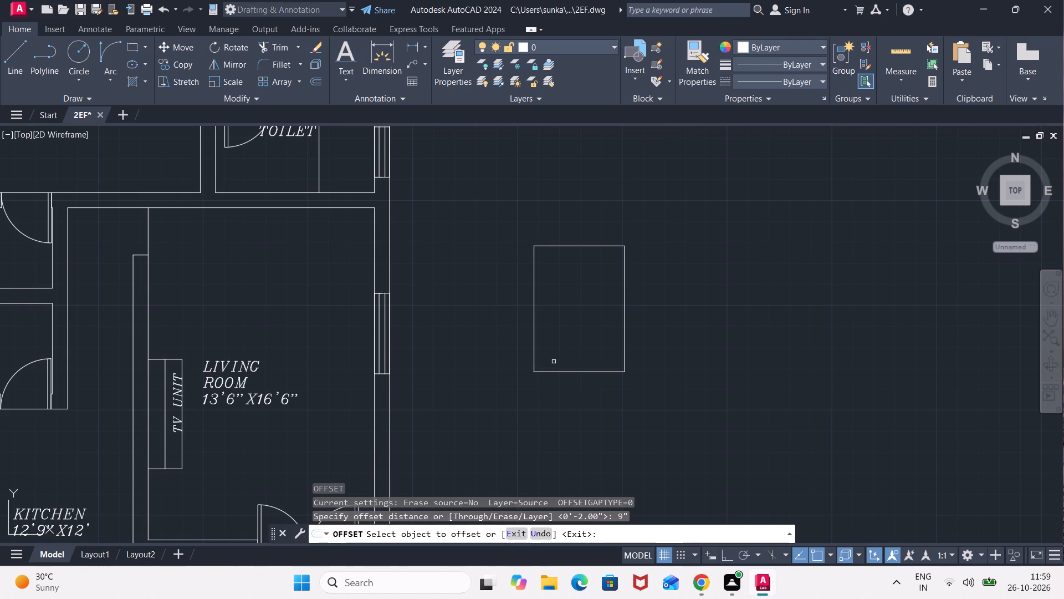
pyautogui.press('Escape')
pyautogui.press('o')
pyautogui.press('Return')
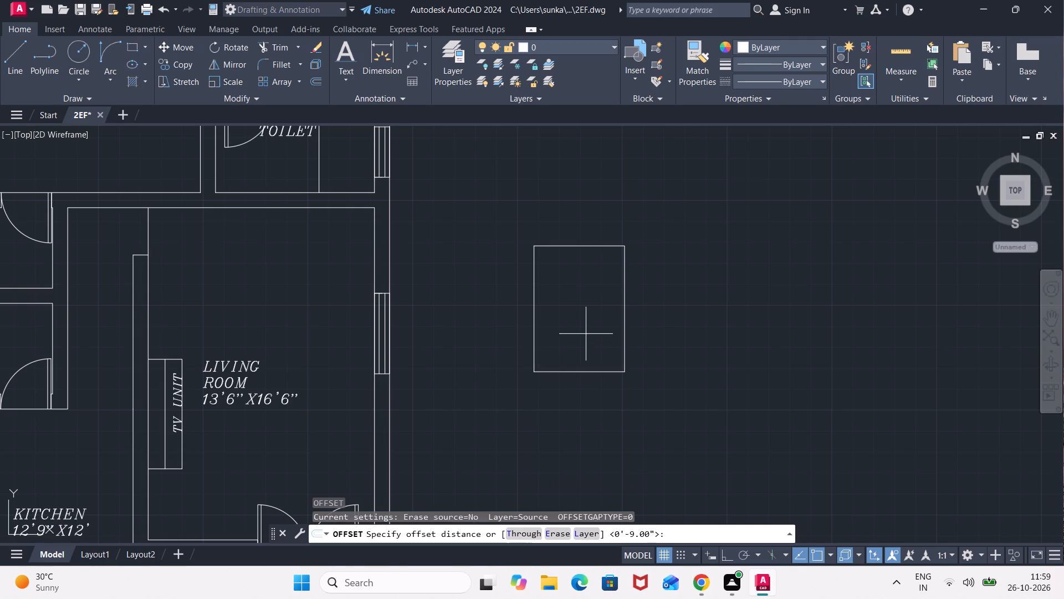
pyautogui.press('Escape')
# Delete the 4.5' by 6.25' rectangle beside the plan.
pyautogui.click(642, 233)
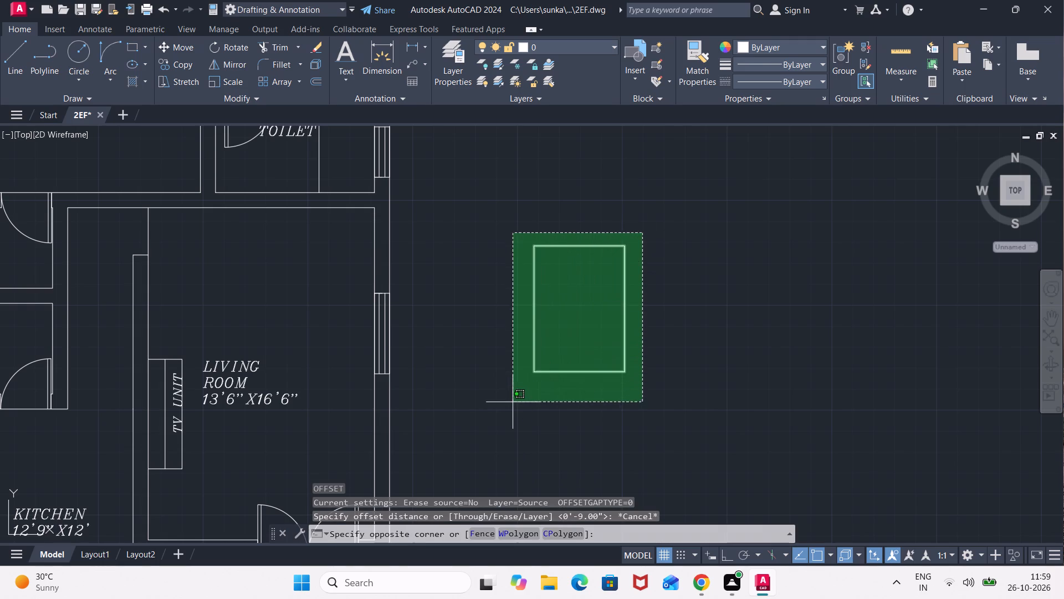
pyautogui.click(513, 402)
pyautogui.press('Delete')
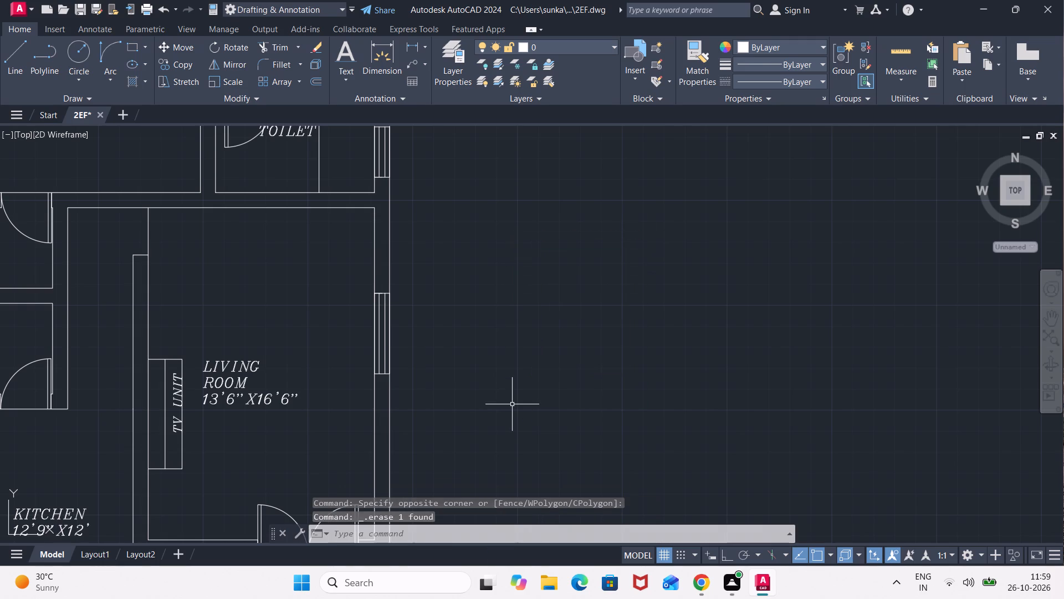
# Draw a rectangle 18" long and 8" wide in the empty space beside the living room, outside the plan.
pyautogui.write('RE')
pyautogui.press('c')
pyautogui.press('Return')
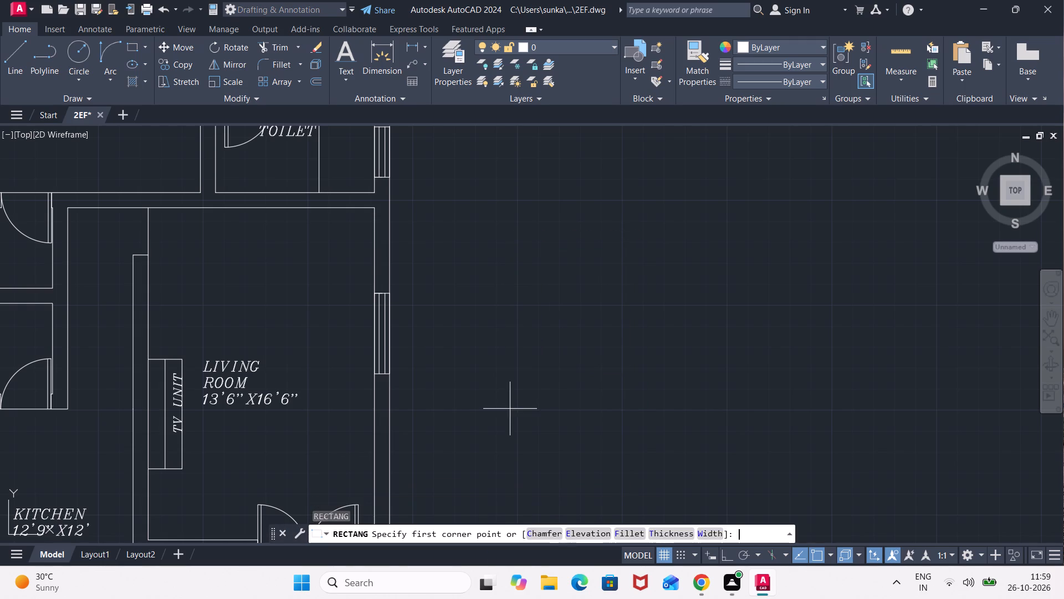
pyautogui.click(477, 361)
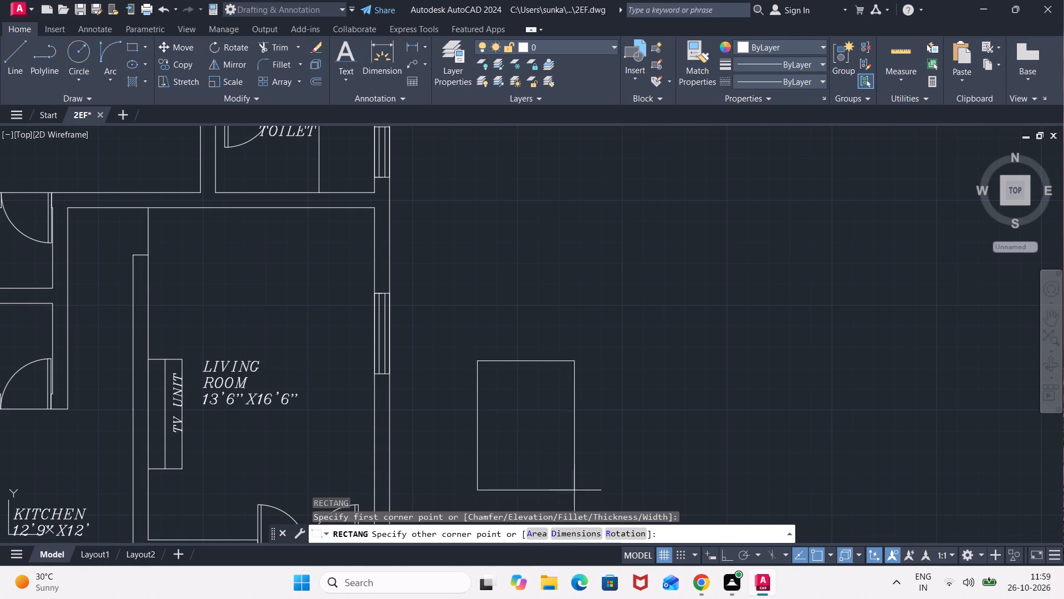
pyautogui.click(582, 533)
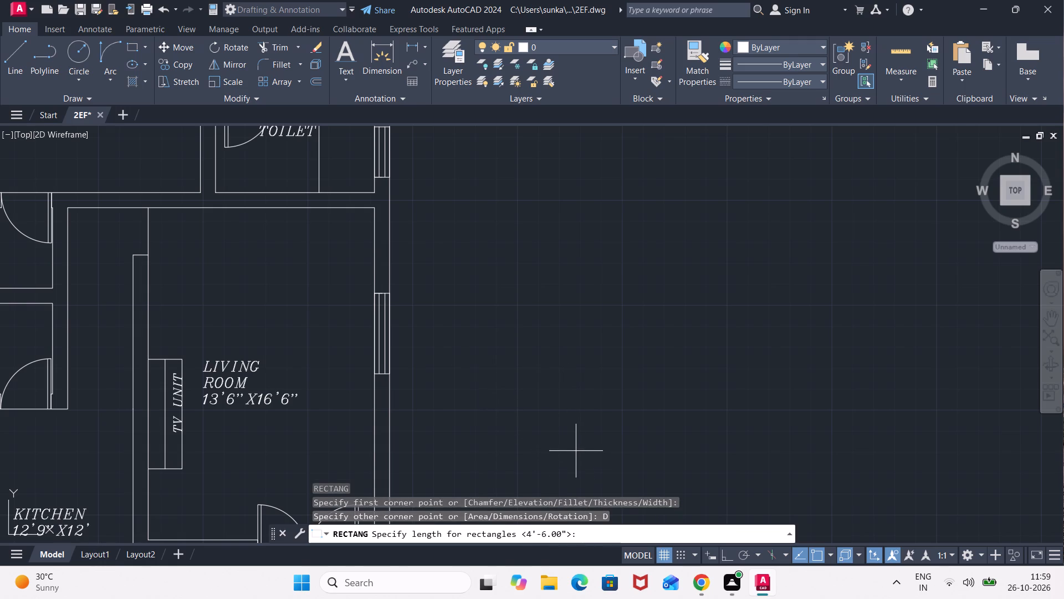
pyautogui.write('18"')
pyautogui.press('Return')
pyautogui.write('8"')
pyautogui.press('Return')
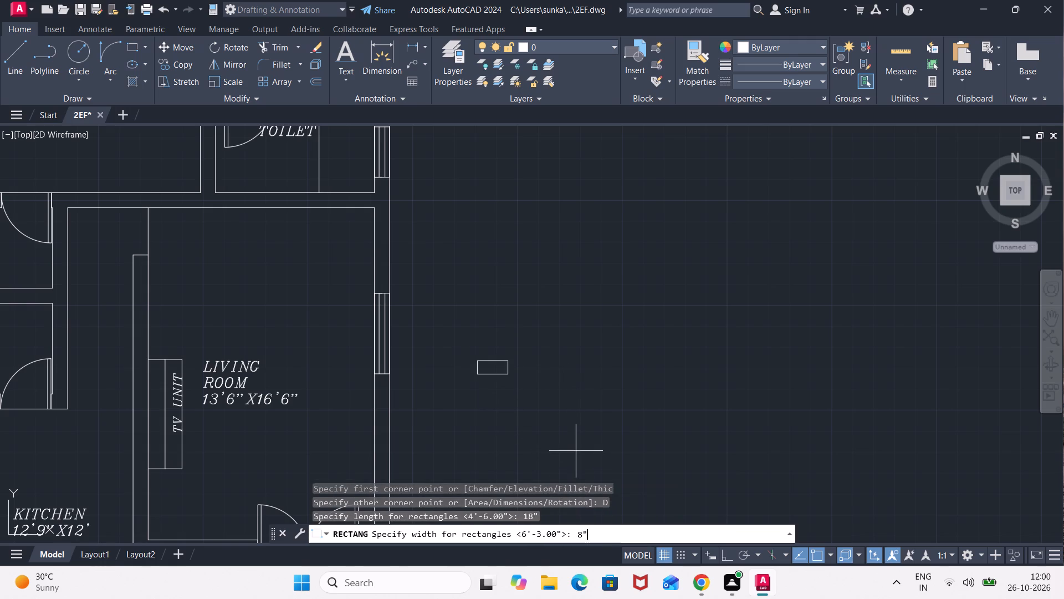
pyautogui.scroll(2, 537, 405)
pyautogui.click(469, 360)
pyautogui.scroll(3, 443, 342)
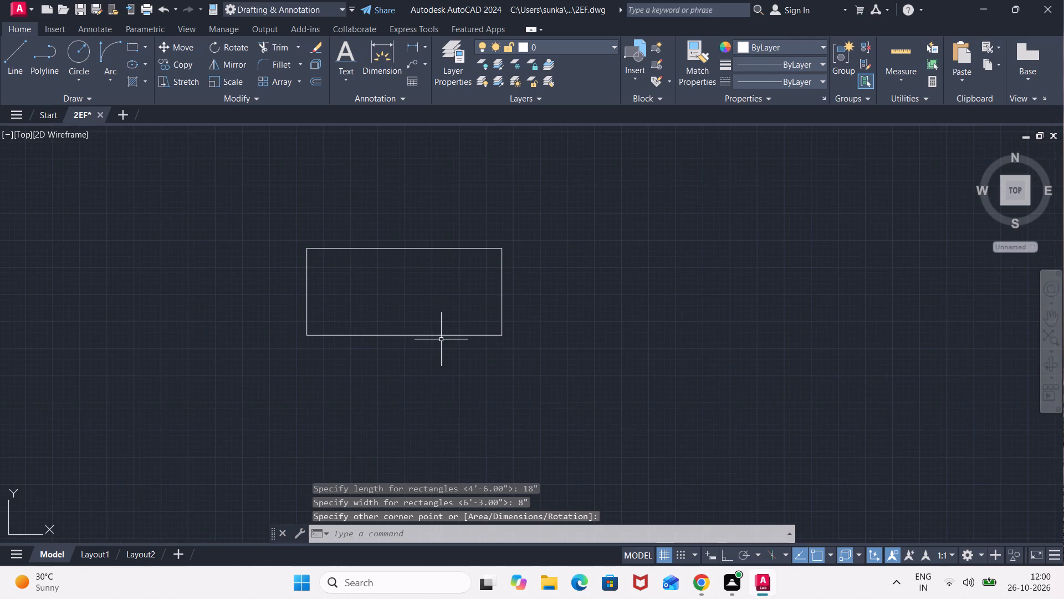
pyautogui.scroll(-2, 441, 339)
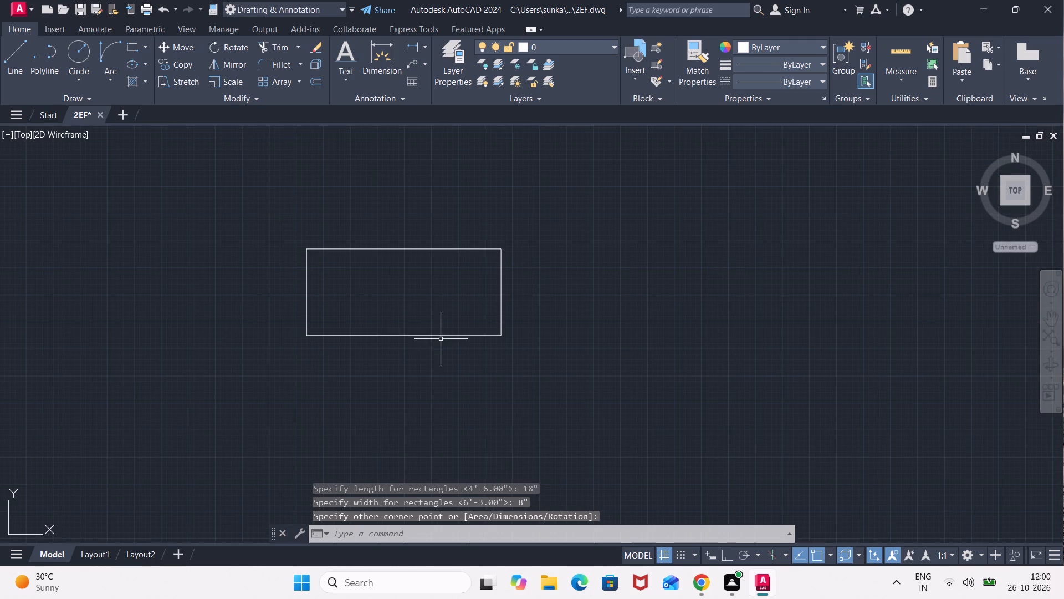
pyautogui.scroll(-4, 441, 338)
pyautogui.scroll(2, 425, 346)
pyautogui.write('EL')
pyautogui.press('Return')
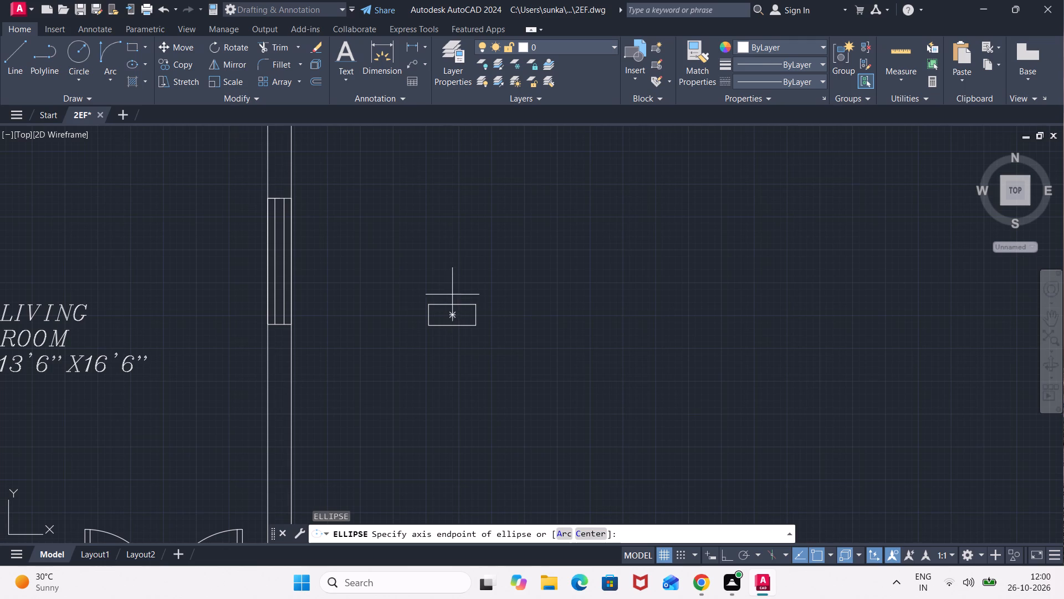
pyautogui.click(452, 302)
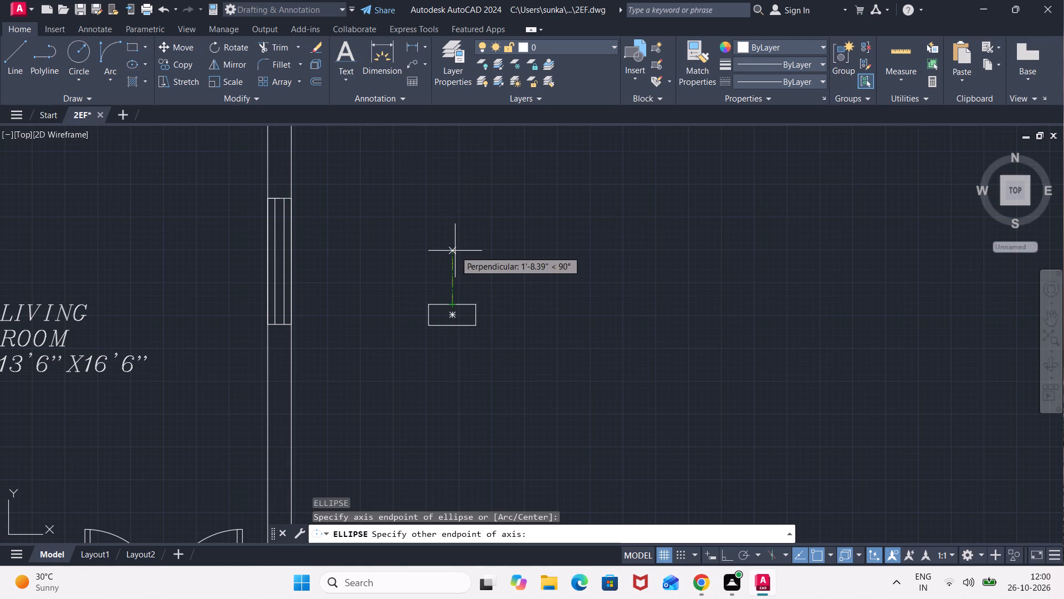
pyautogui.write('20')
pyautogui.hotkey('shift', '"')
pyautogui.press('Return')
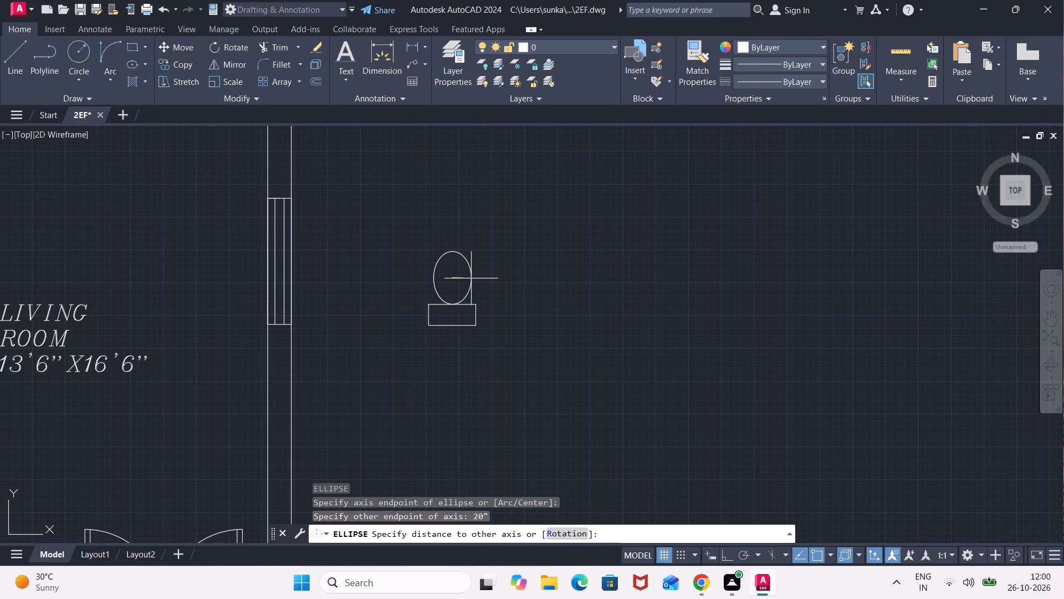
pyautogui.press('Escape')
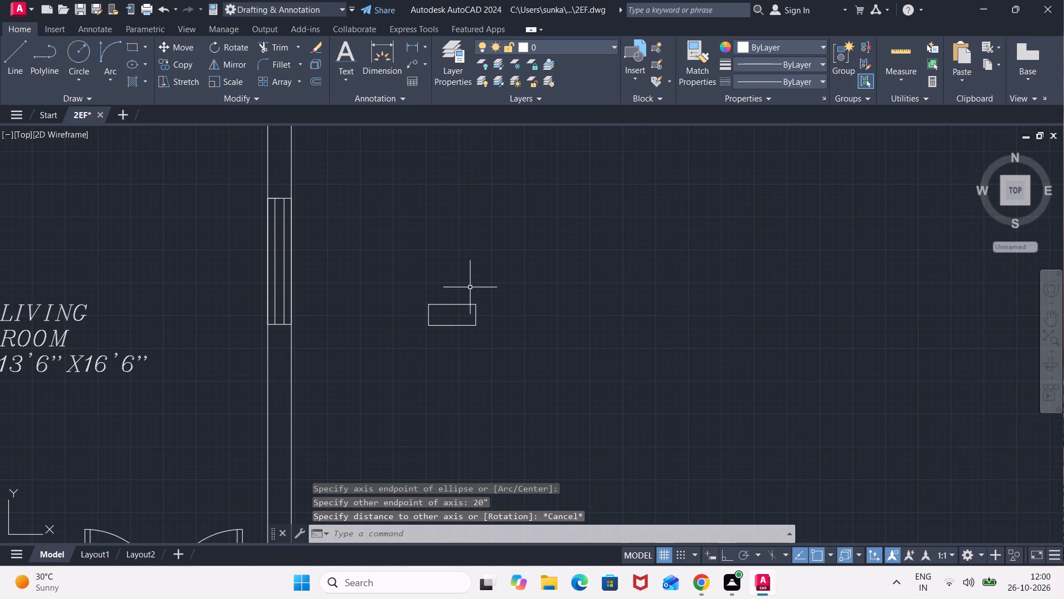
# Draw an ellipse upward from the midpoint of the 18" by 8" rectangle's top edge, with a 20" axis and a 7" distance to the other axis.
pyautogui.press('e')
pyautogui.press('l')
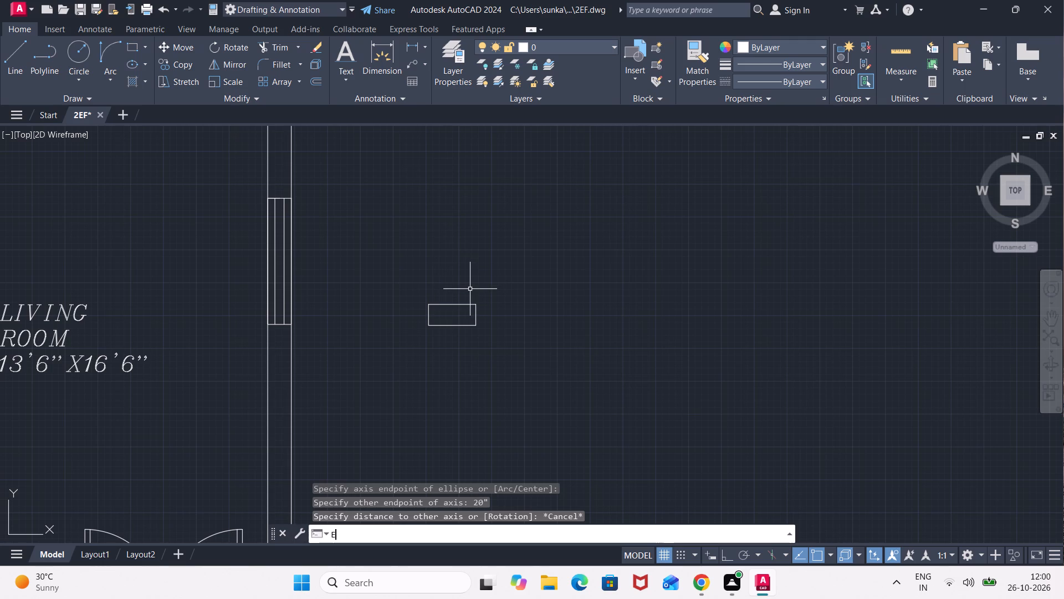
pyautogui.press('Return')
pyautogui.click(452, 301)
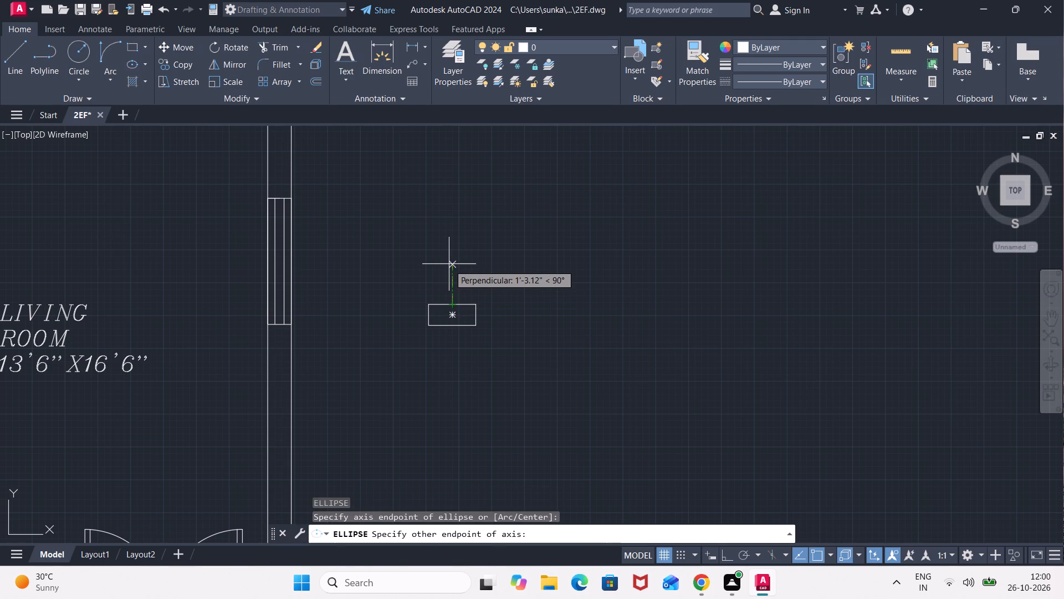
pyautogui.write('20"')
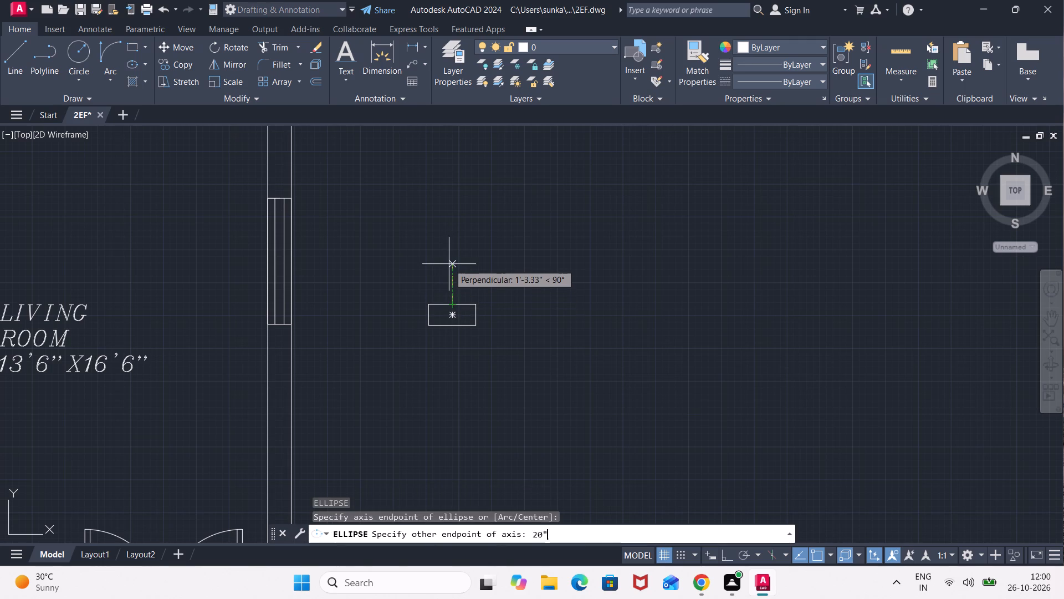
pyautogui.press('Return')
pyautogui.write('7"')
pyautogui.press('Return')
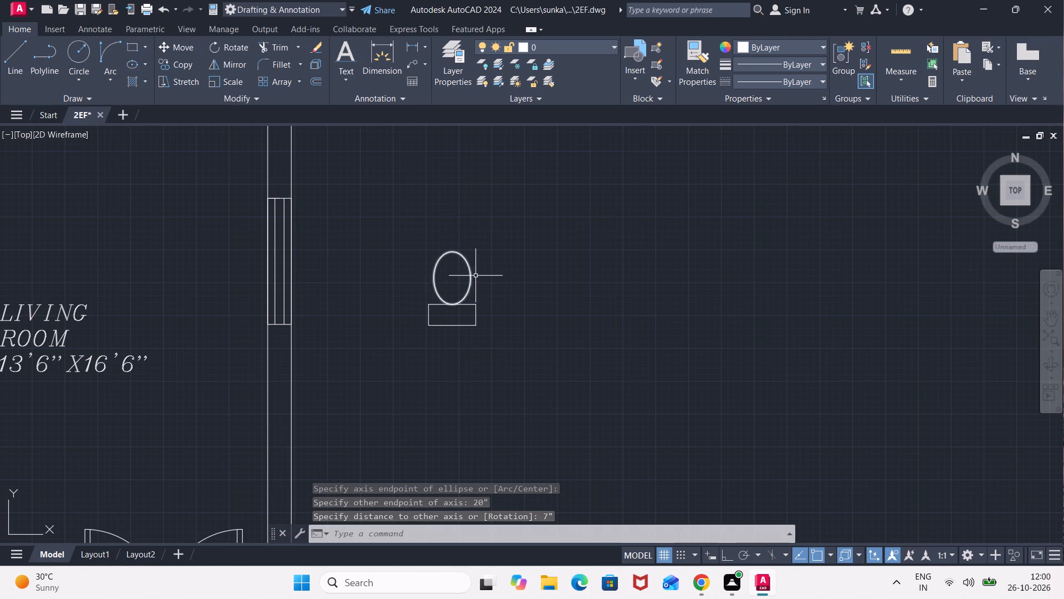
# Move the ellipse 30" straight down so it sits just below the 18" by 8" rectangle.
pyautogui.click(464, 282)
pyautogui.click(477, 278)
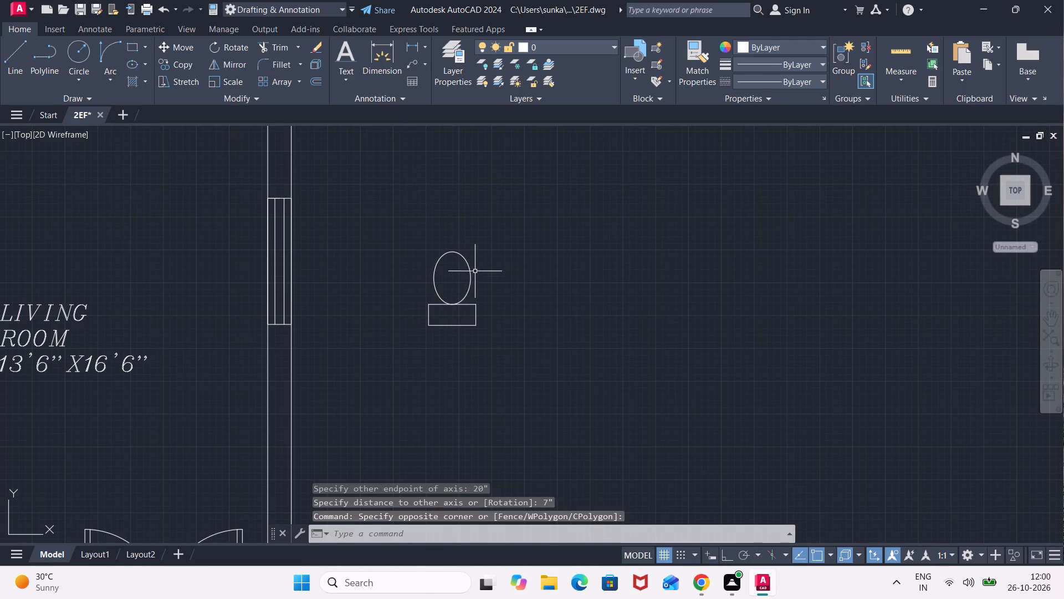
pyautogui.click(475, 270)
pyautogui.click(453, 285)
pyautogui.press('m')
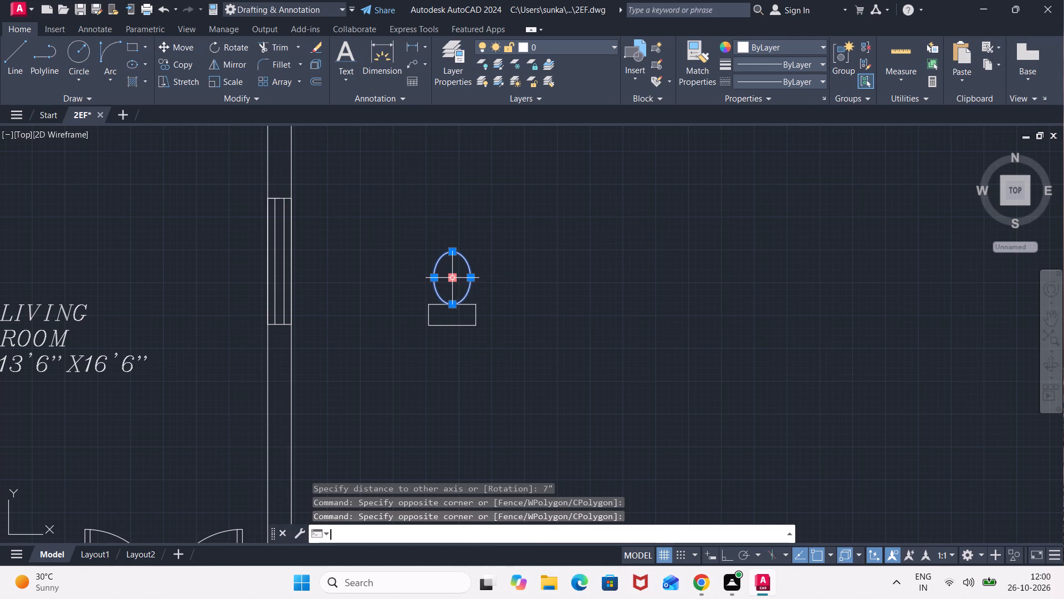
pyautogui.press('Return')
pyautogui.click(451, 303)
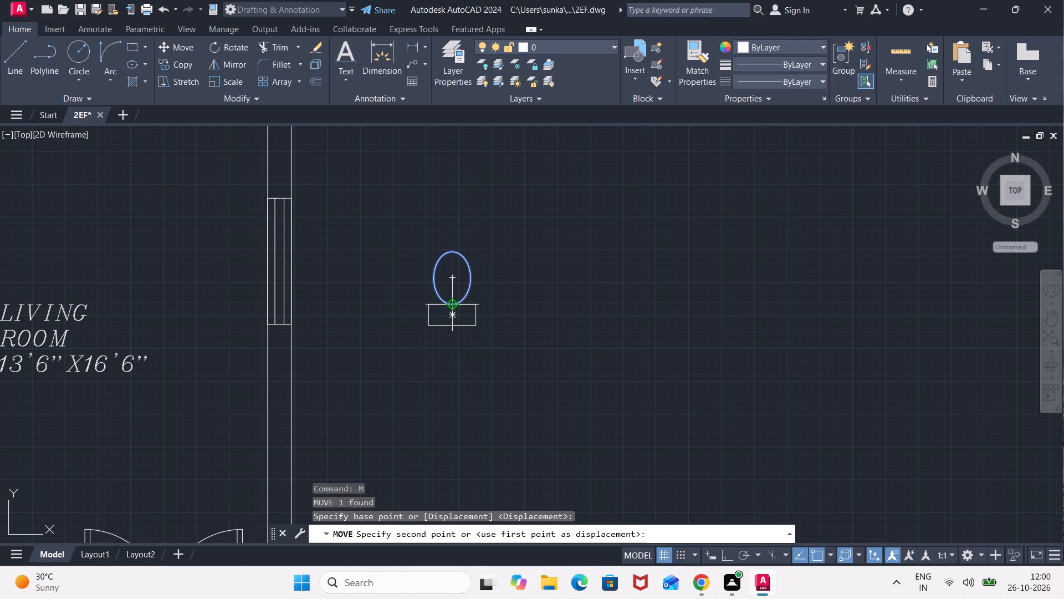
pyautogui.write('30"')
pyautogui.press('Return')
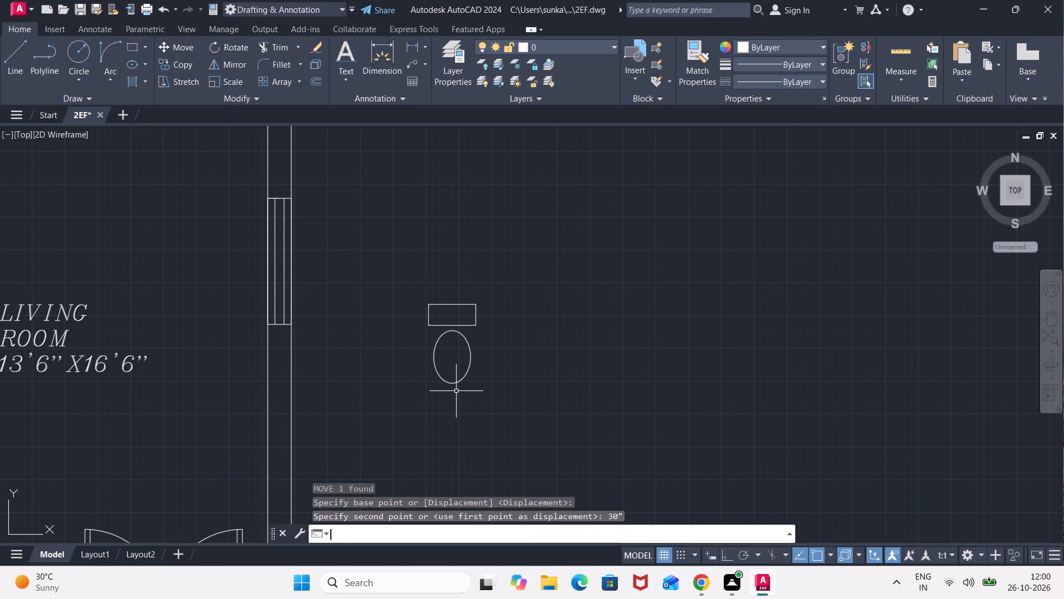
# Draw two vertical lines, each about 3" long, down from the rectangle's two bottom corners.
pyautogui.scroll(4, 456, 388)
pyautogui.moveTo(473, 257); pyautogui.dragTo(481, 479, button='middle')
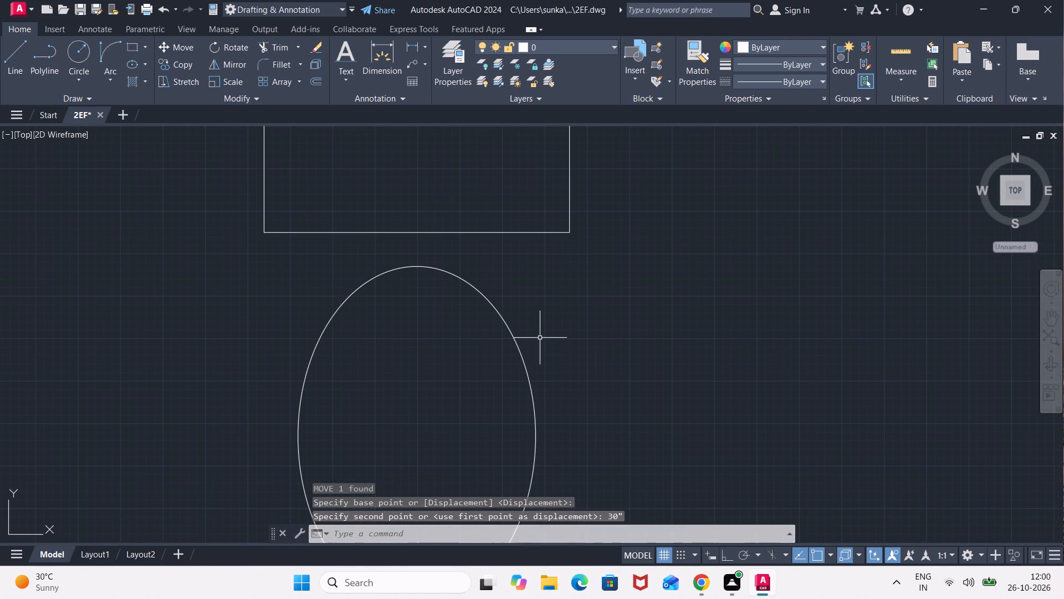
pyautogui.press('l')
pyautogui.press('Return')
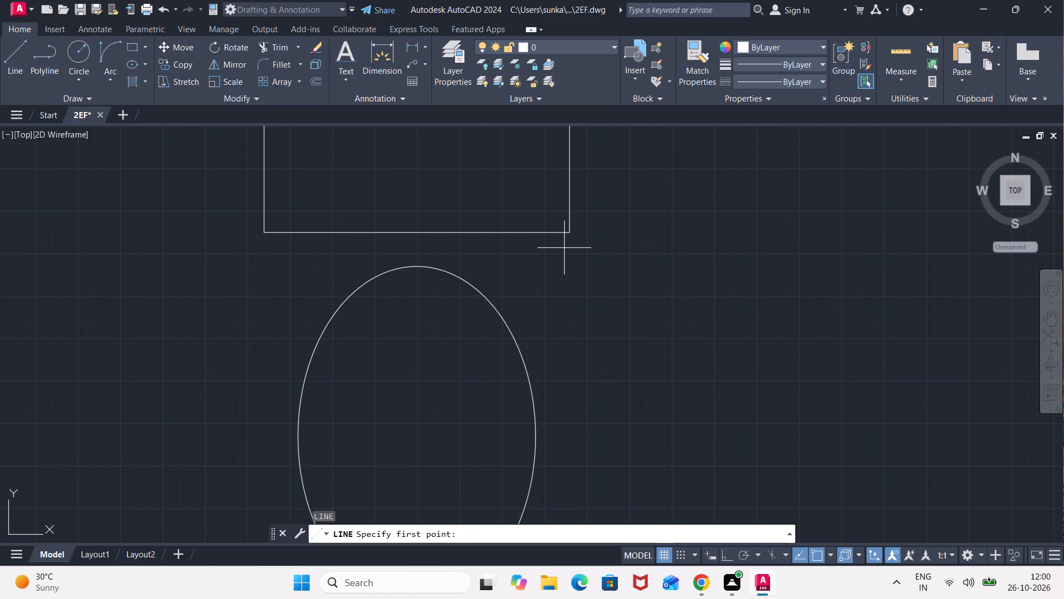
pyautogui.click(573, 233)
pyautogui.click(571, 290)
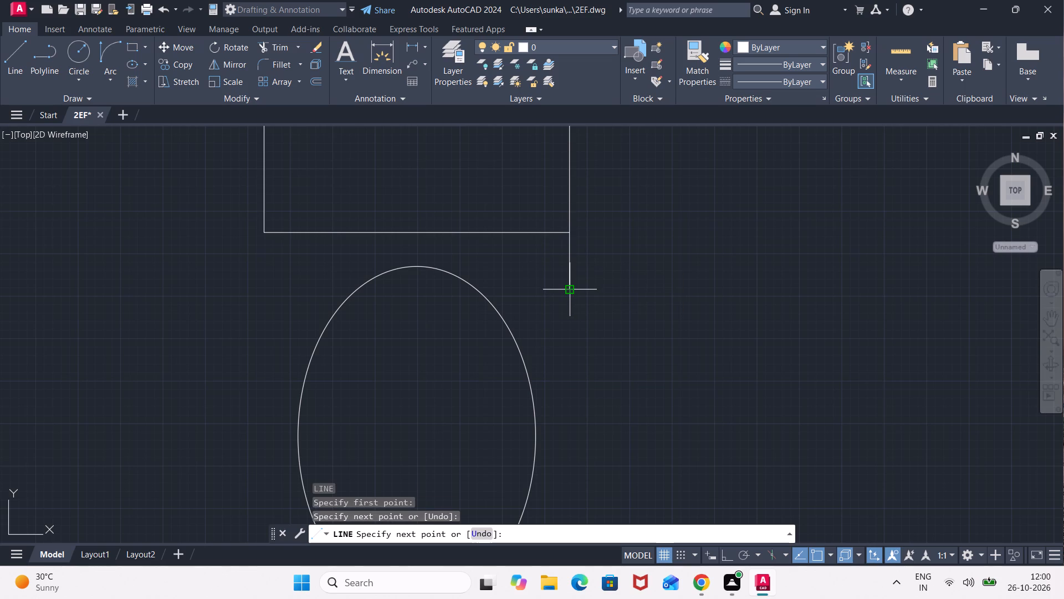
pyautogui.press('Escape')
pyautogui.press('l')
pyautogui.press('Return')
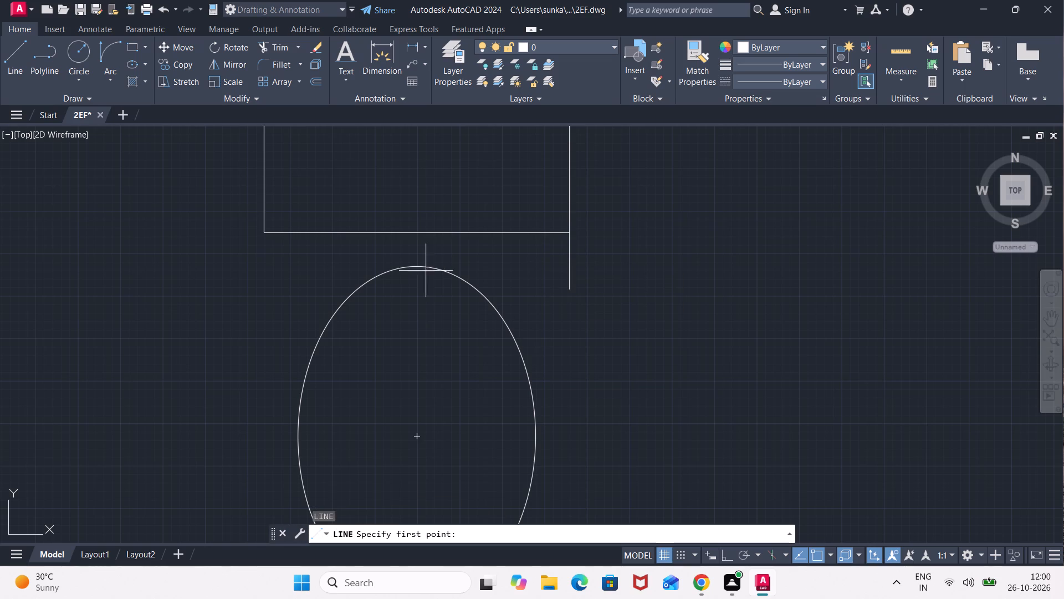
pyautogui.click(259, 235)
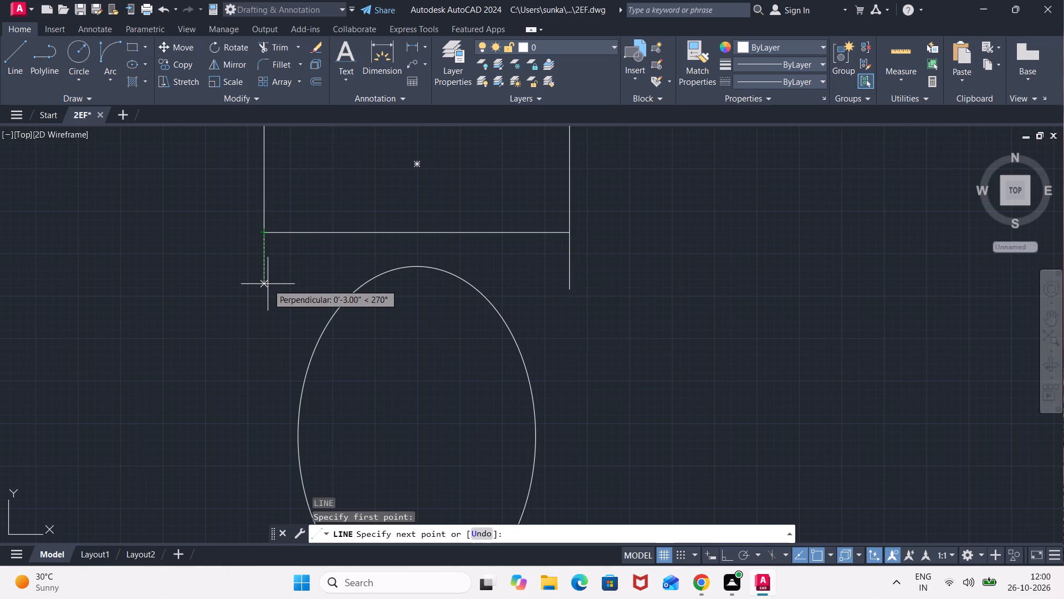
pyautogui.click(268, 285)
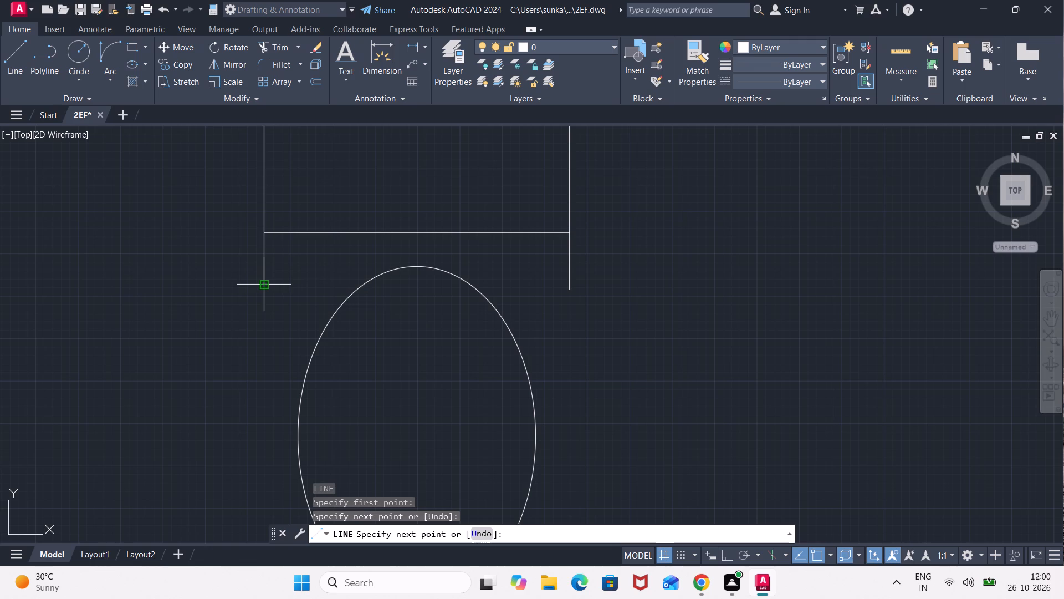
pyautogui.press('Escape')
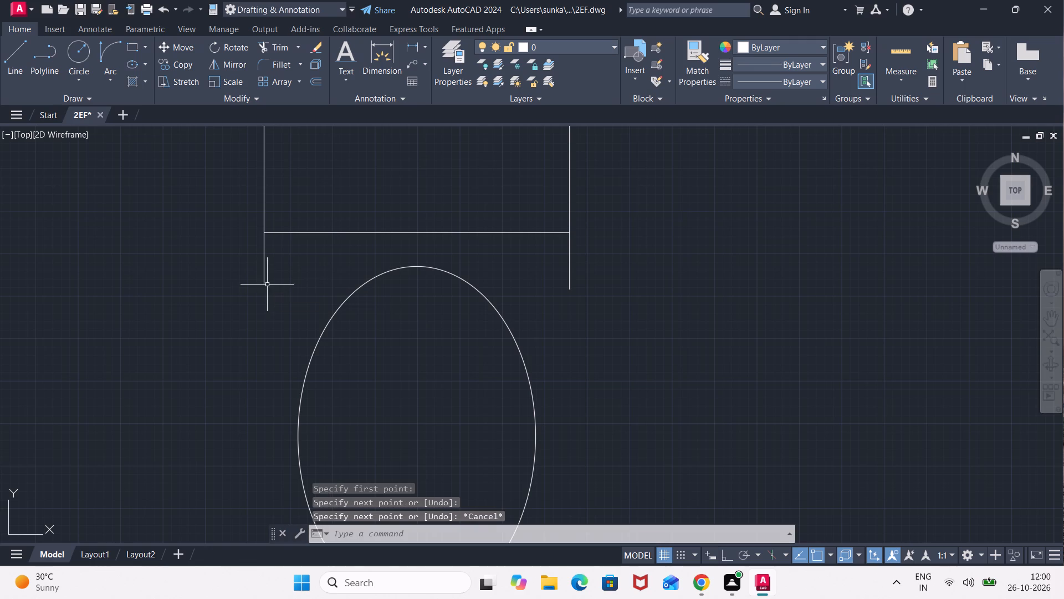
# Move the short vertical line at the rectangle's bottom-left corner 3" inward along the bottom edge.
pyautogui.click(266, 269)
pyautogui.click(230, 288)
pyautogui.press('m')
pyautogui.press('Return')
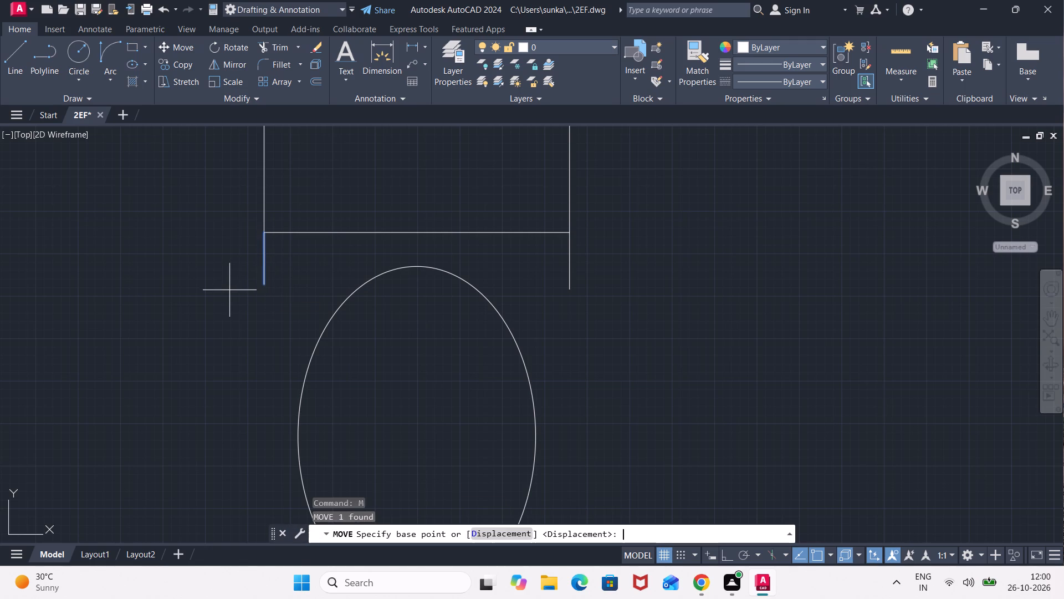
pyautogui.click(262, 232)
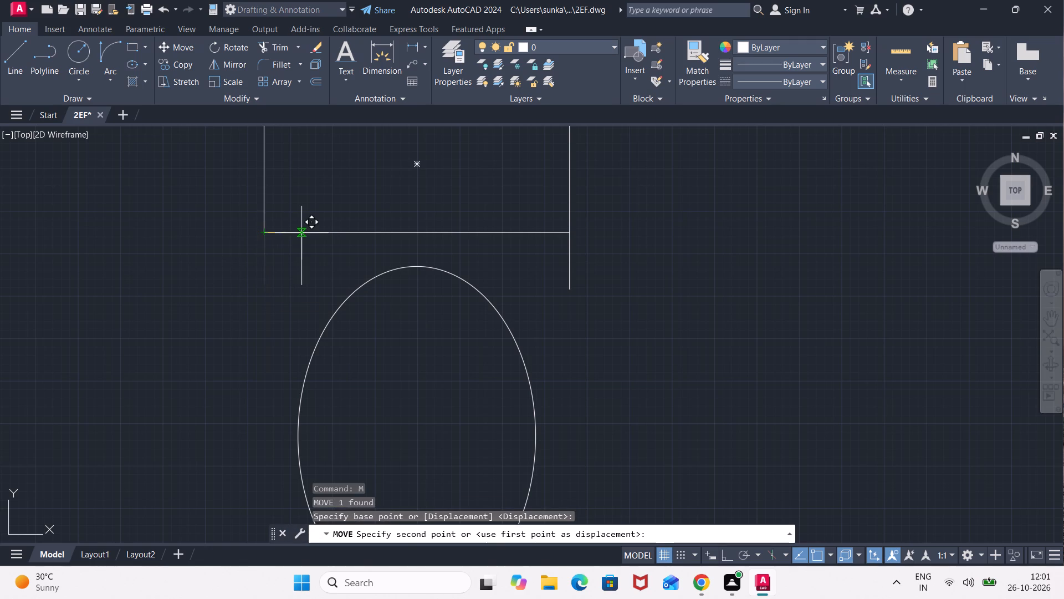
pyautogui.write('3"')
pyautogui.press('Return')
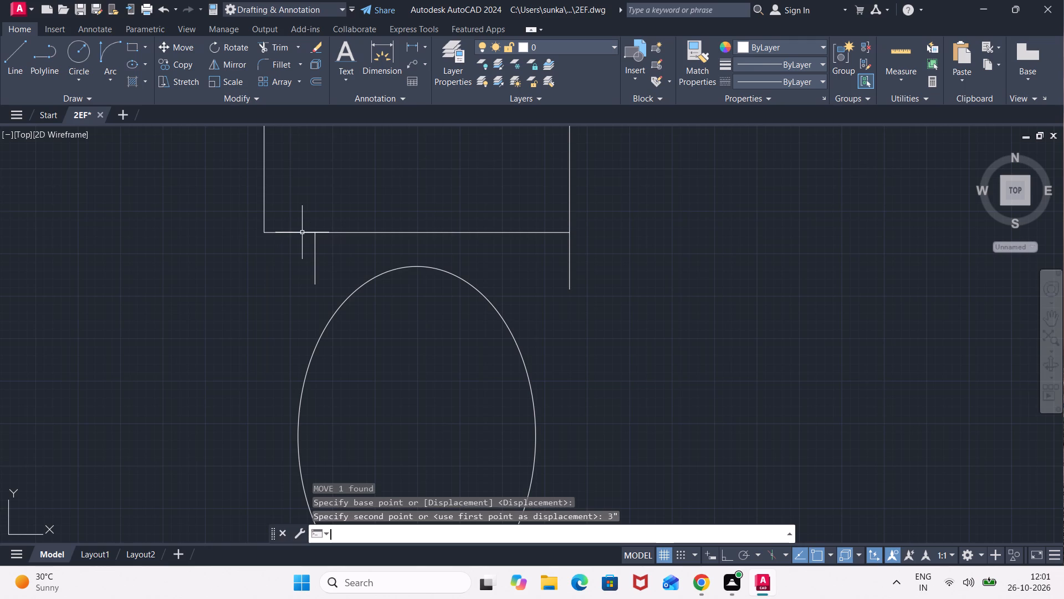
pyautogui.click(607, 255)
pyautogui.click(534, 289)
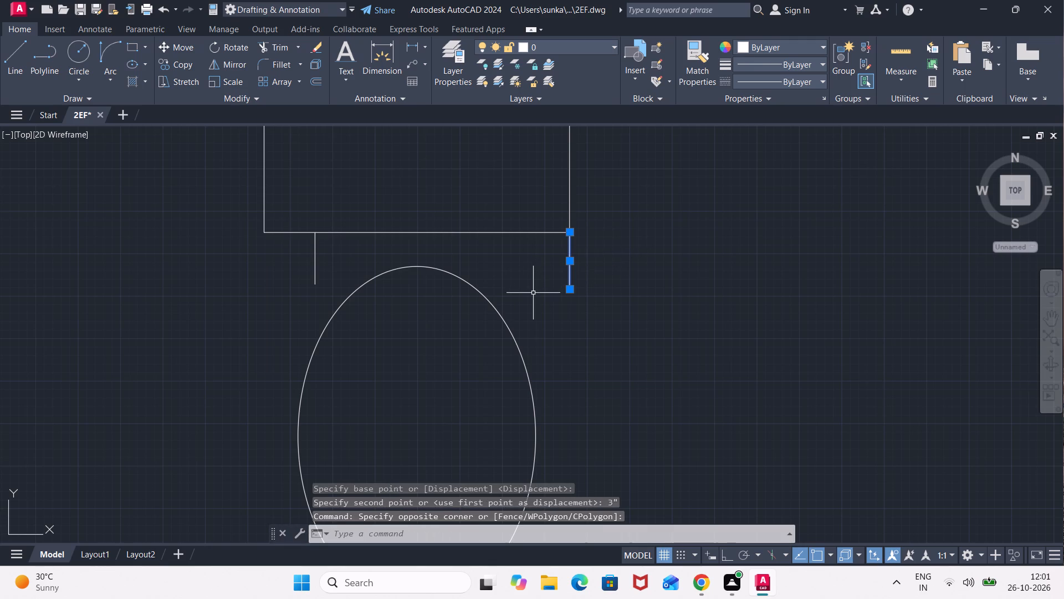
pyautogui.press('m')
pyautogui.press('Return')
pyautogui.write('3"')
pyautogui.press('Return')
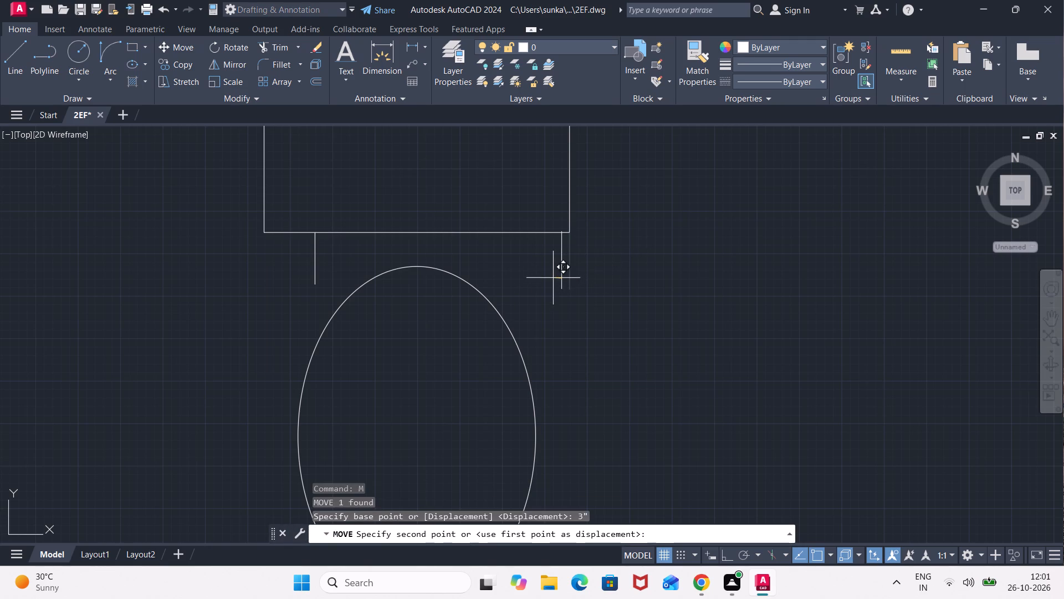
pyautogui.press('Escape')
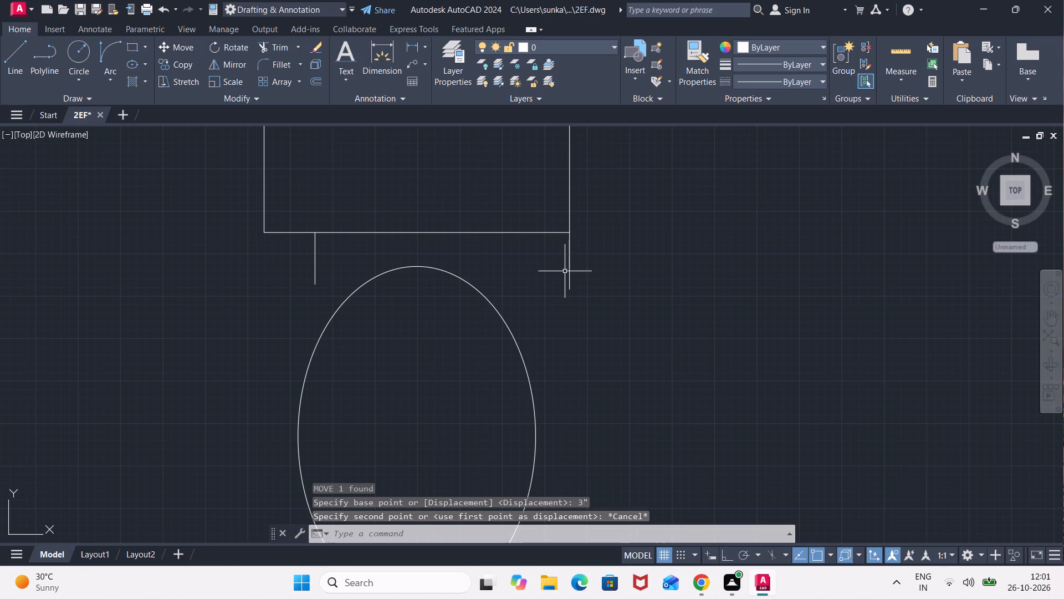
# Move the short vertical line at the rectangle's bottom-right corner 3" inward along the bottom edge.
pyautogui.click(571, 265)
pyautogui.press('m')
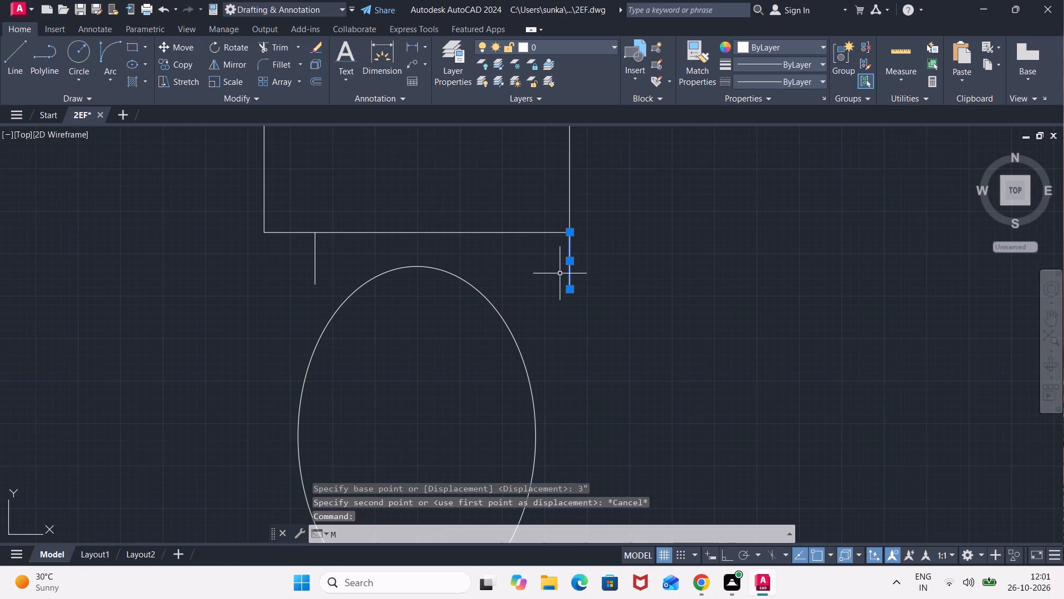
pyautogui.press('Return')
pyautogui.click(567, 236)
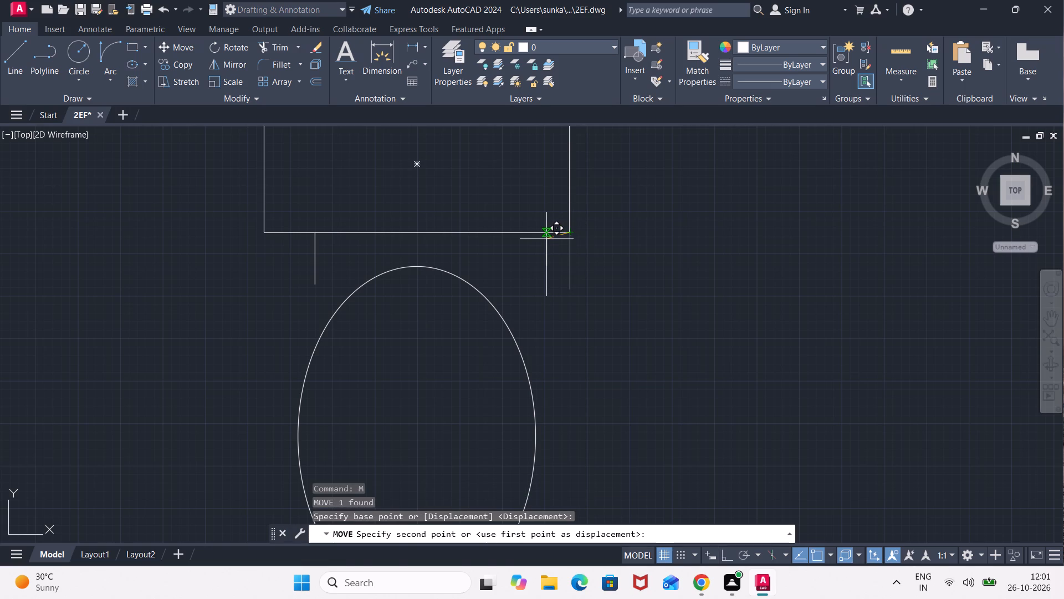
pyautogui.write('3"')
pyautogui.press('Return')
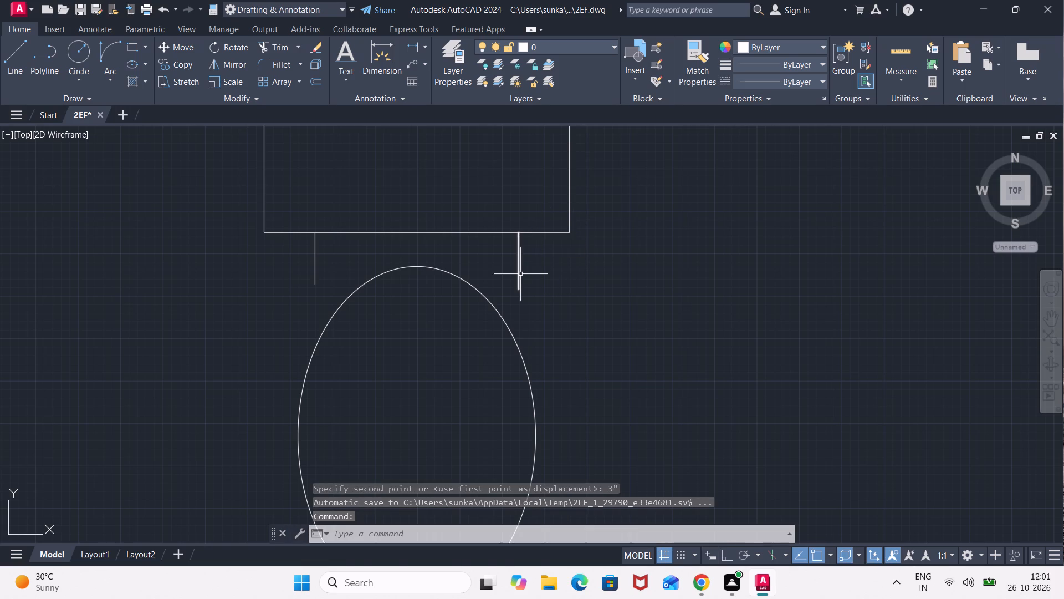
# Stretch the lower ends of both short lines down onto the ellipse's right and left sides.
pyautogui.click(520, 275)
pyautogui.click(519, 290)
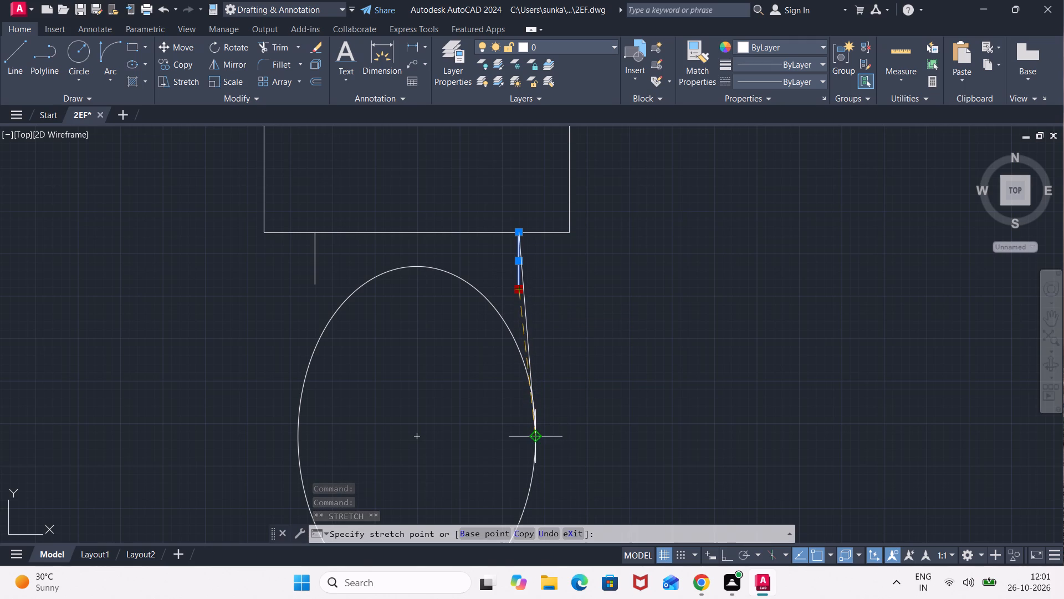
pyautogui.click(534, 418)
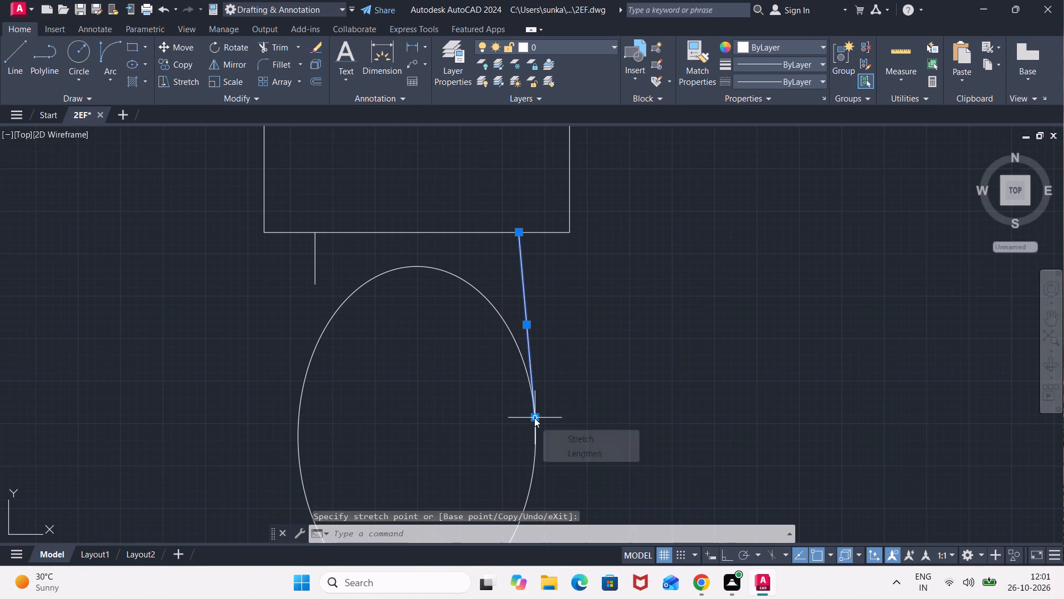
pyautogui.click(313, 280)
pyautogui.click(319, 287)
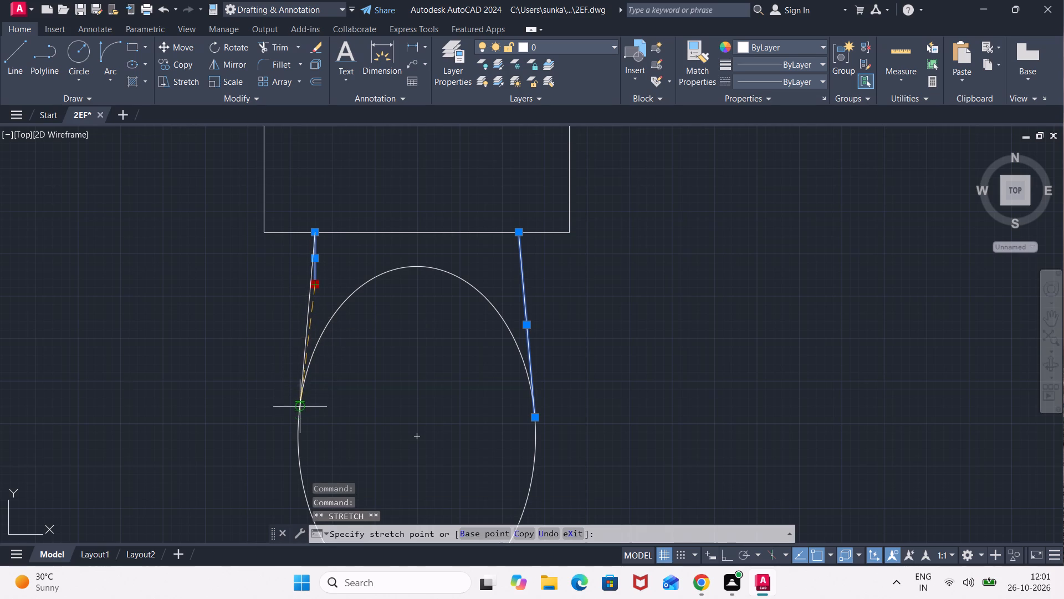
pyautogui.scroll(1, 300, 417)
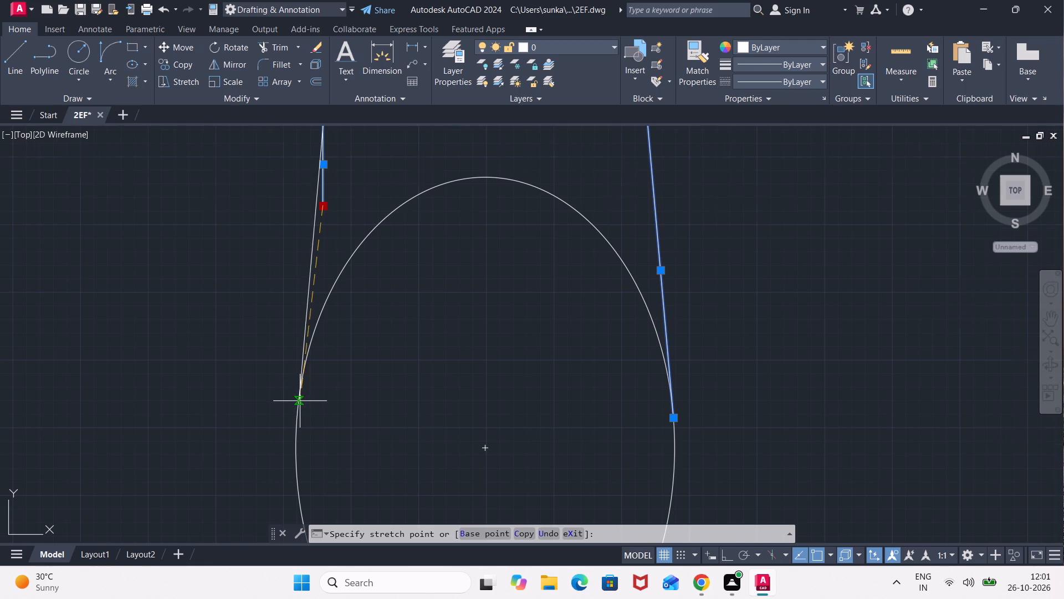
pyautogui.scroll(4, 300, 401)
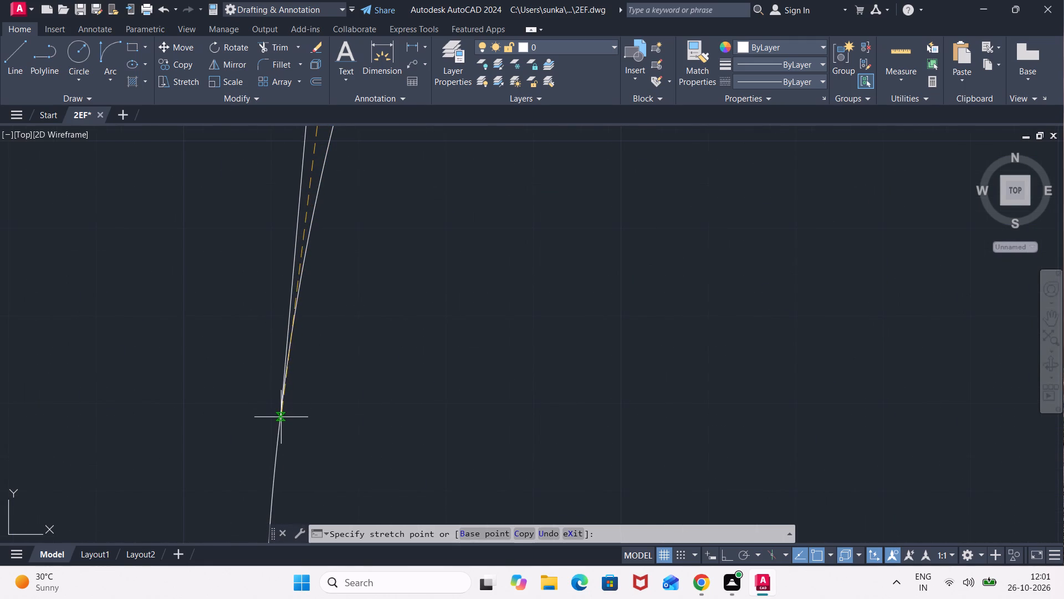
pyautogui.scroll(-4, 281, 417)
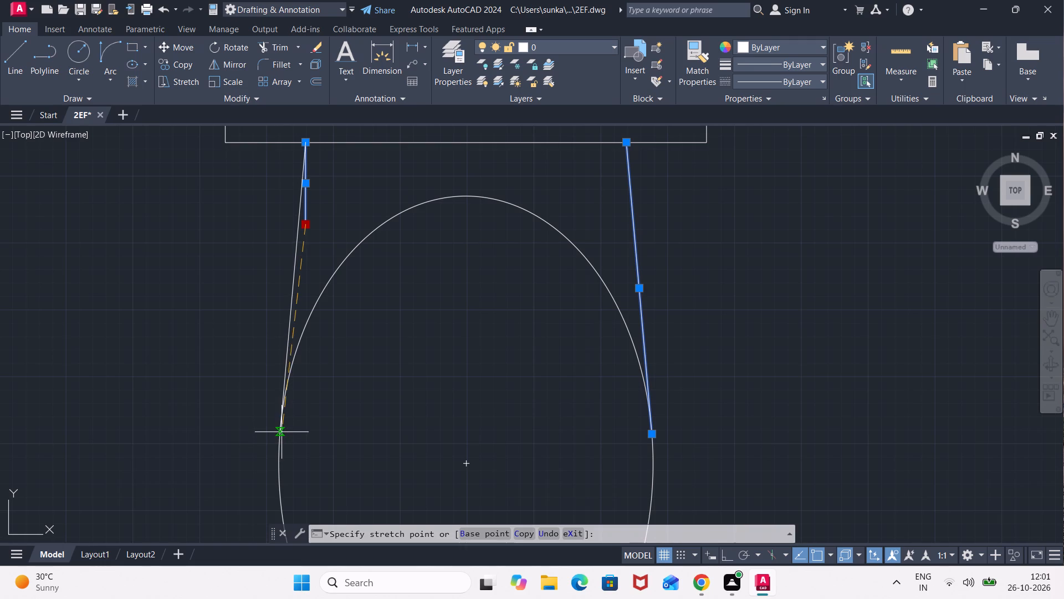
pyautogui.click(284, 415)
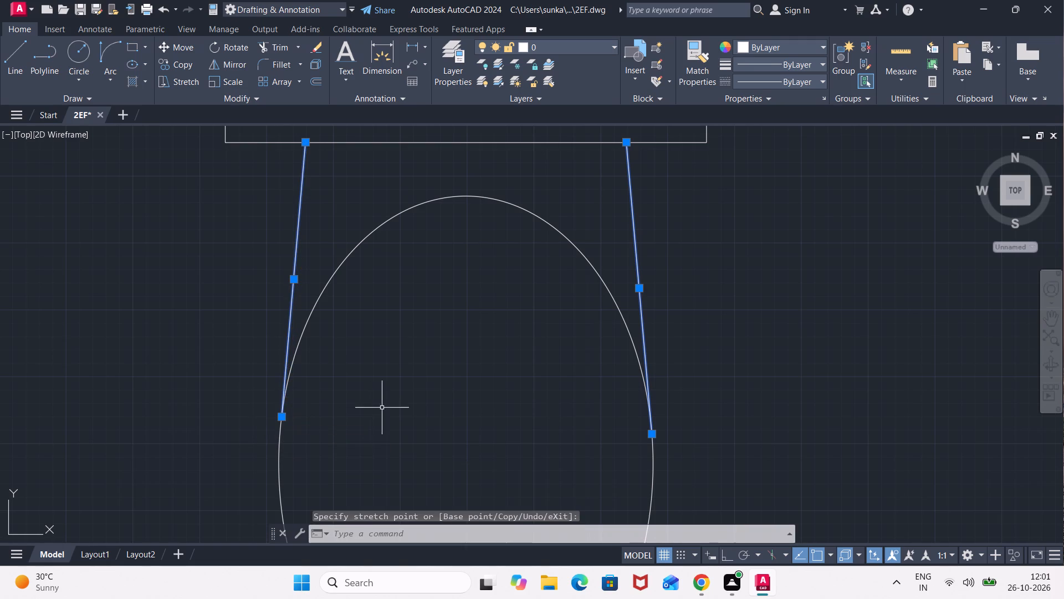
pyautogui.press('Escape')
# Fillet all four corners of the toilet's tank rectangle with a 3" radius, using the Multiple option.
pyautogui.scroll(-3, 462, 362)
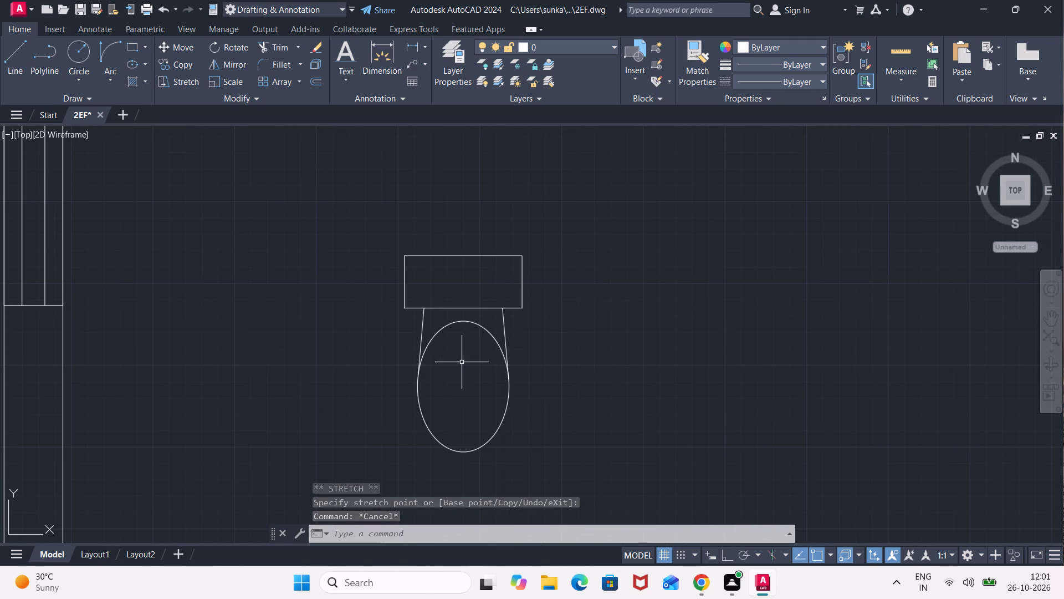
pyautogui.press('f')
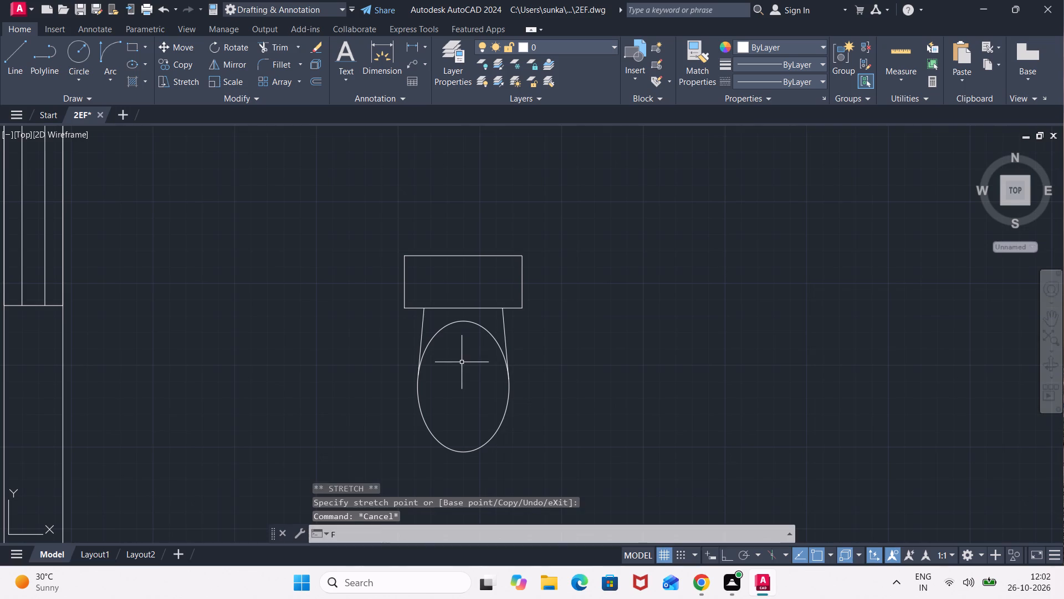
pyautogui.press('Return')
pyautogui.press('r')
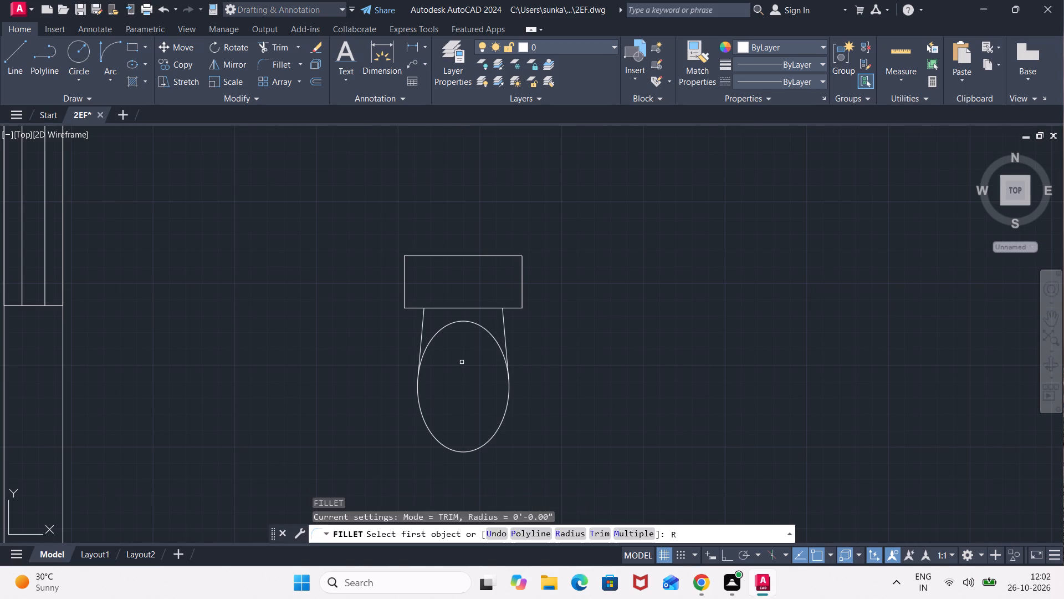
pyautogui.press('Return')
pyautogui.write('3"')
pyautogui.press('Return')
pyautogui.press('m')
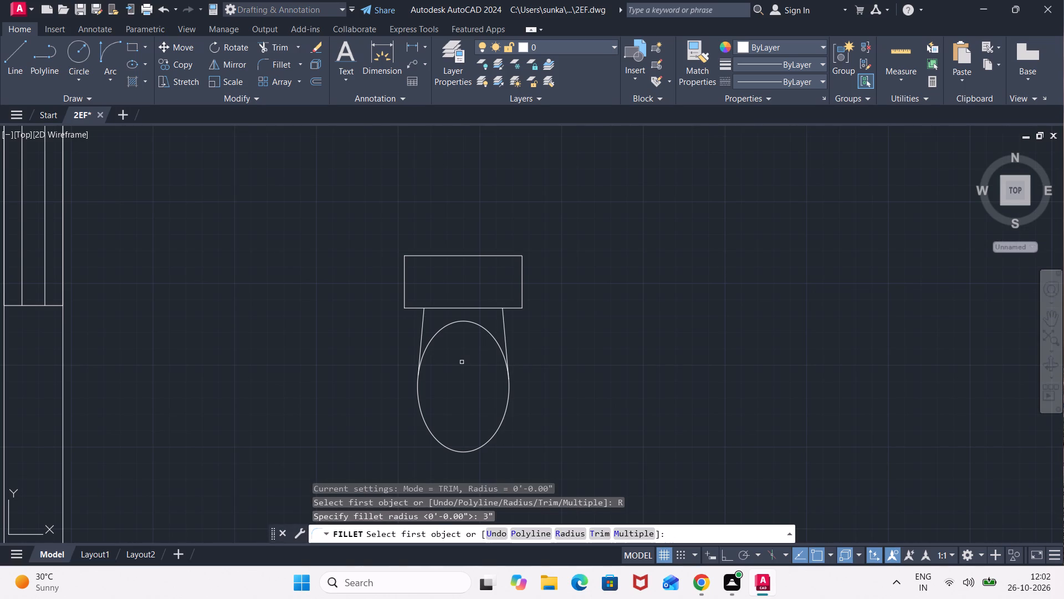
pyautogui.press('Return')
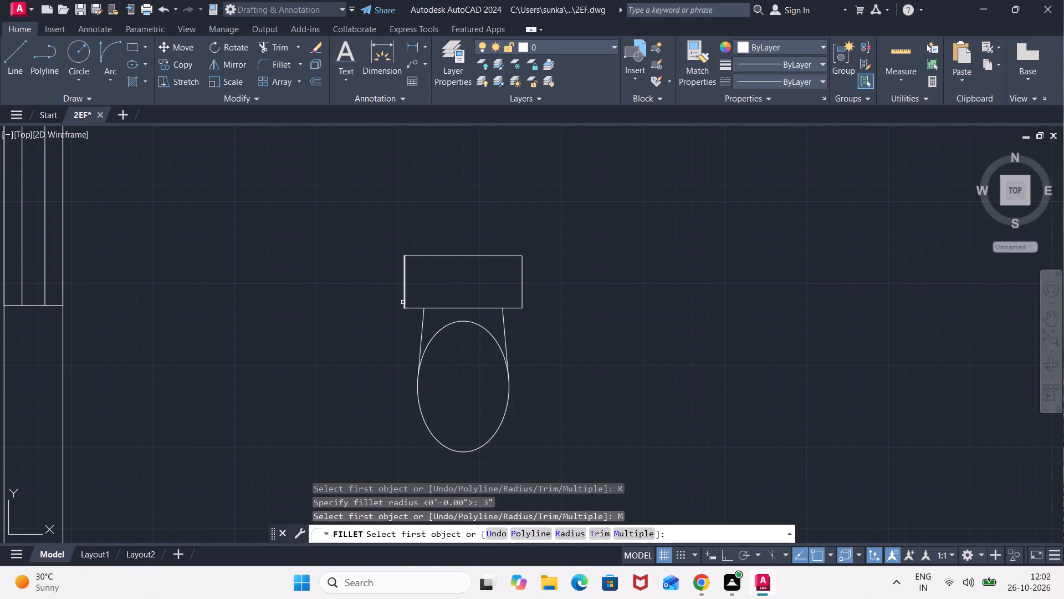
pyautogui.click(411, 309)
pyautogui.click(402, 303)
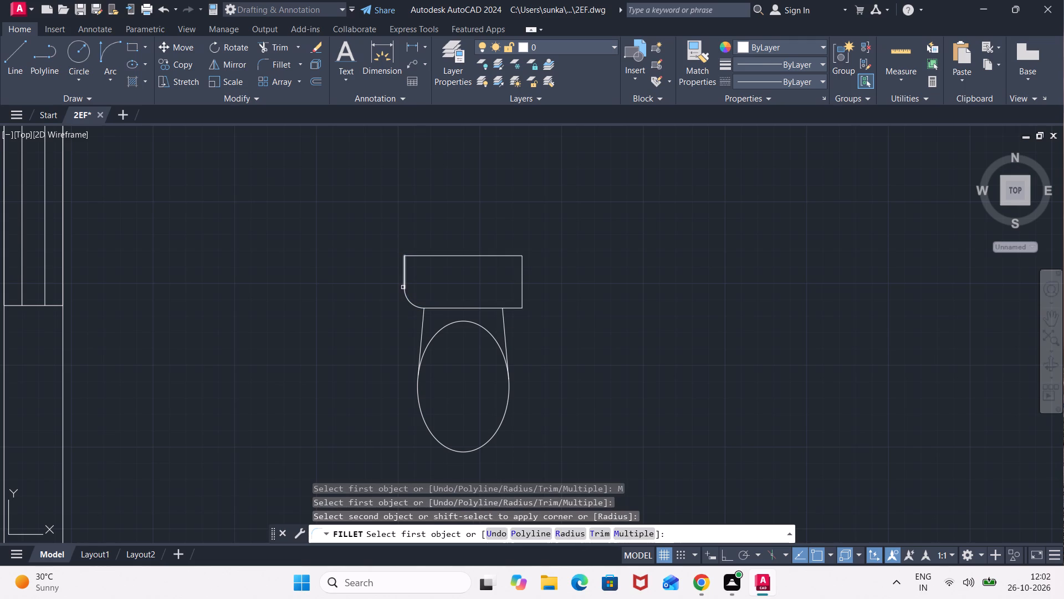
pyautogui.click(404, 282)
pyautogui.click(421, 257)
pyautogui.click(477, 255)
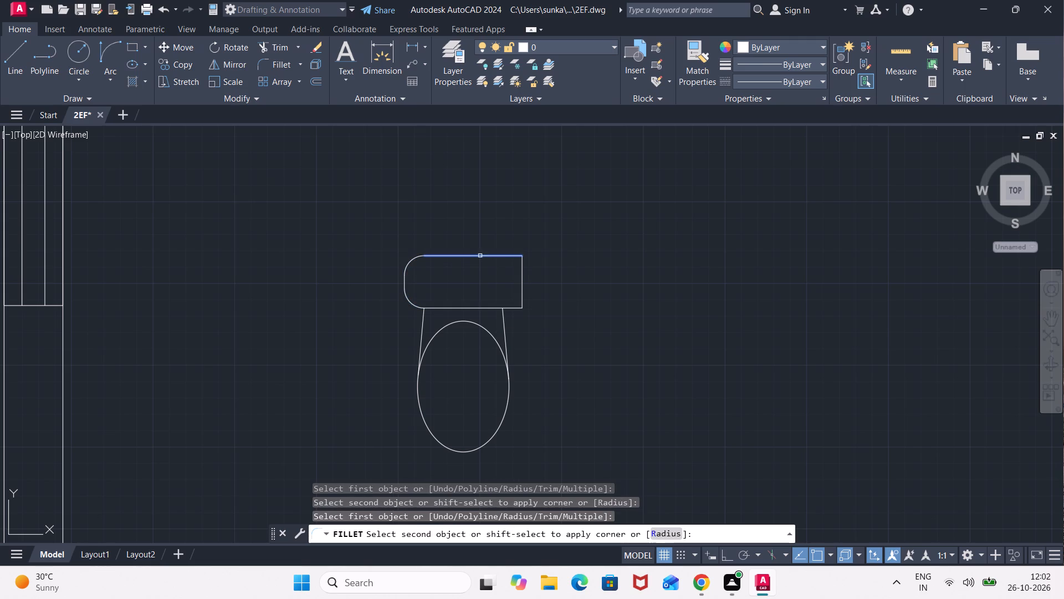
pyautogui.click(523, 276)
pyautogui.click(522, 288)
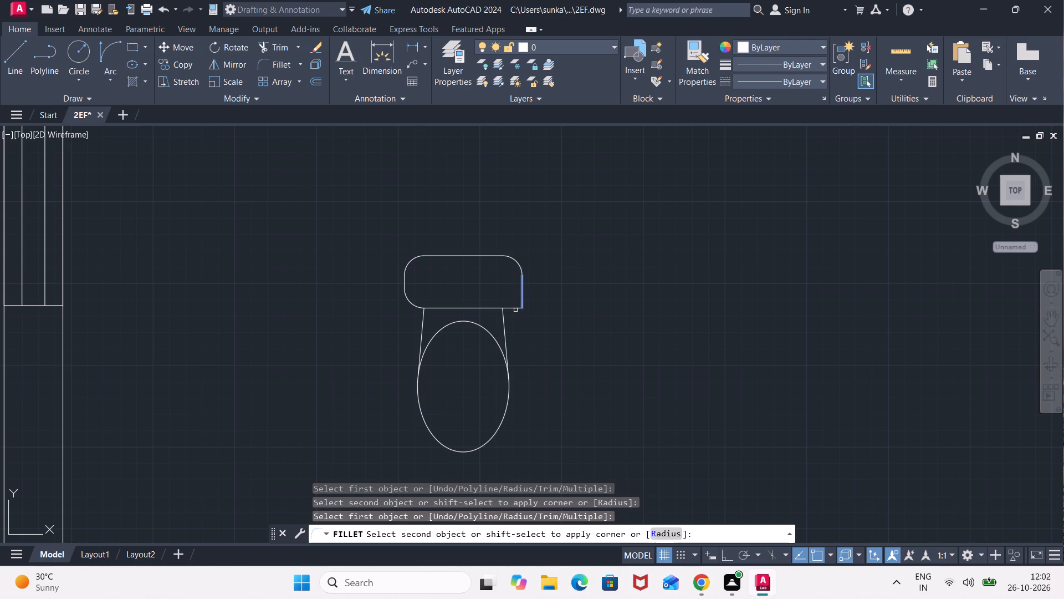
pyautogui.click(514, 310)
pyautogui.press('Escape')
# Copy the toilet fixture against the top walls of the TOILET below BED ROOM and the small room beneath it.
pyautogui.scroll(-2, 552, 275)
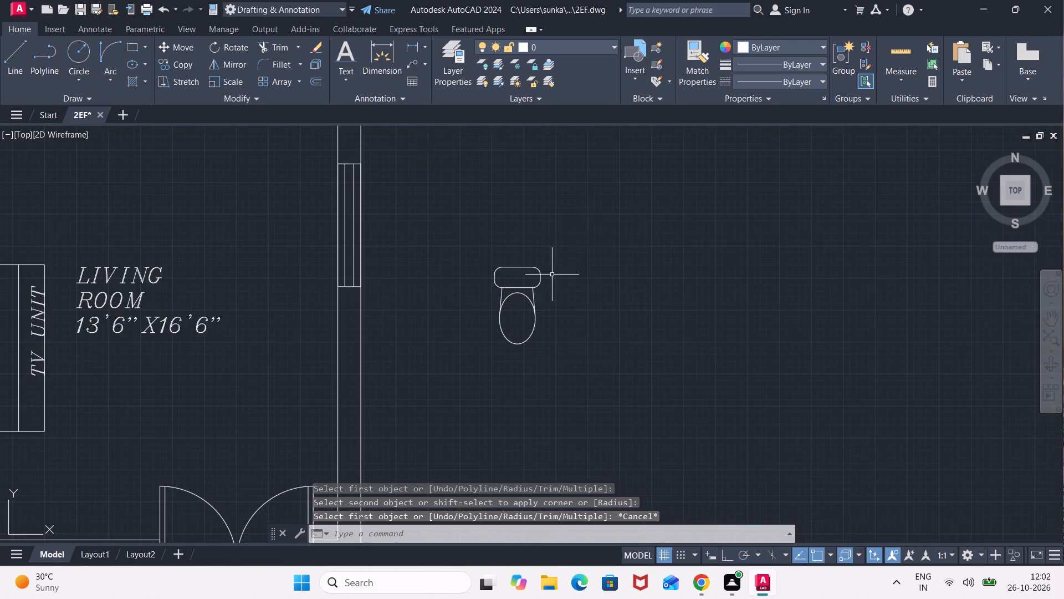
pyautogui.scroll(-2, 564, 255)
pyautogui.moveTo(562, 256); pyautogui.dragTo(581, 263, button='middle')
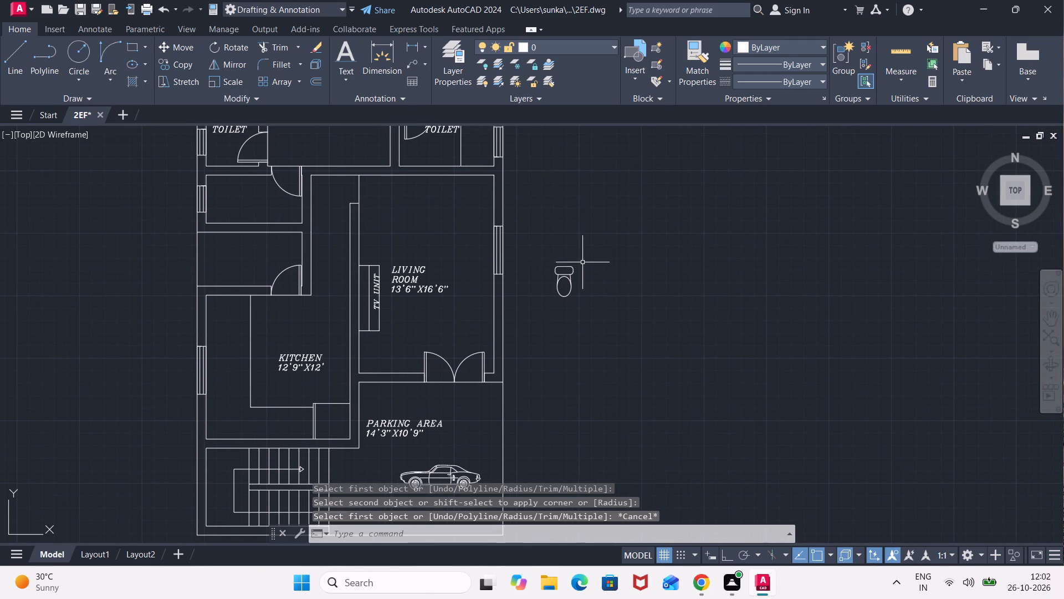
pyautogui.moveTo(585, 251); pyautogui.dragTo(585, 270)
pyautogui.click(541, 321)
pyautogui.press('c')
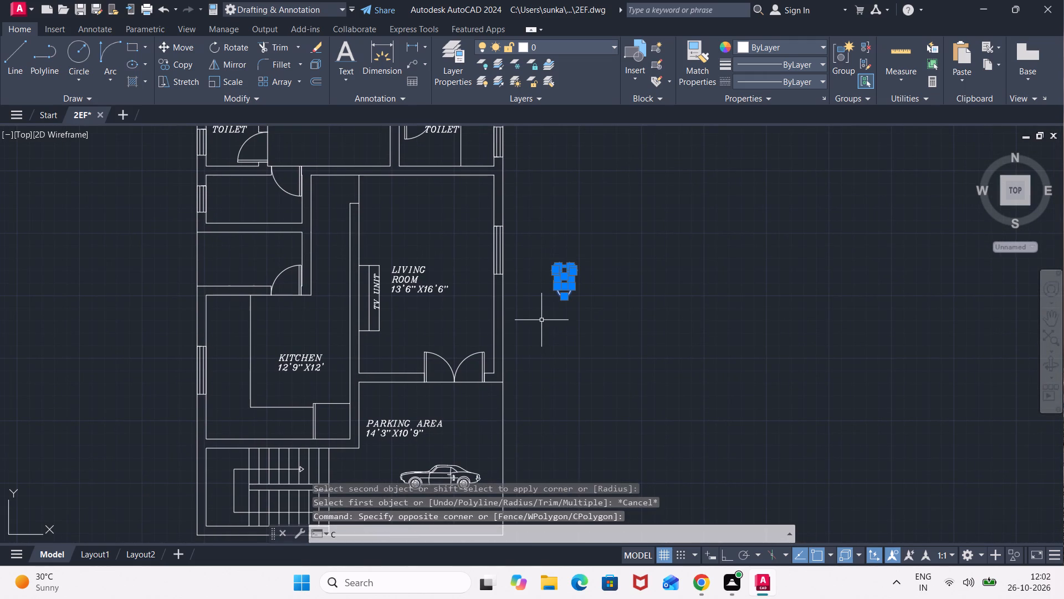
pyautogui.press('o')
pyautogui.press('Return')
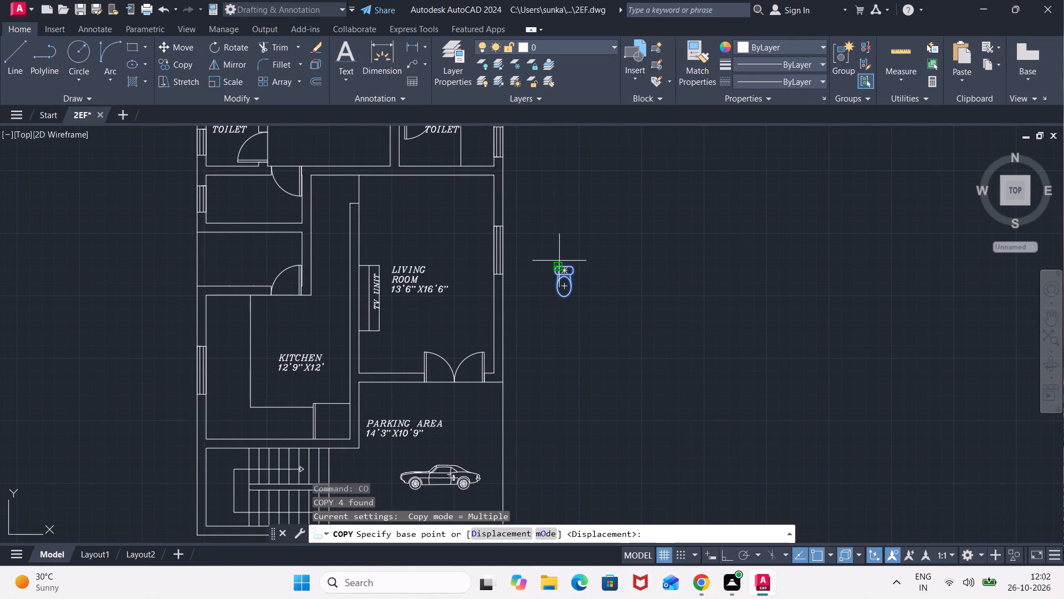
pyautogui.scroll(2, 560, 261)
pyautogui.click(563, 276)
pyautogui.scroll(-2, 309, 285)
pyautogui.moveTo(309, 285); pyautogui.dragTo(314, 285, button='middle')
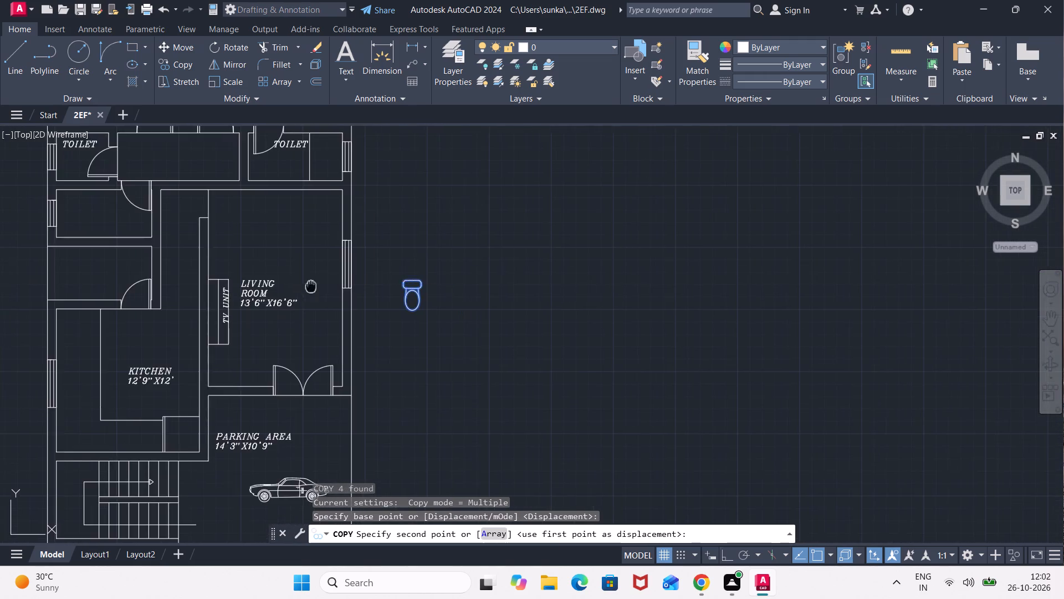
pyautogui.moveTo(314, 285); pyautogui.dragTo(548, 314, button='middle')
pyautogui.moveTo(326, 237); pyautogui.dragTo(361, 299, button='middle')
pyautogui.scroll(2, 352, 244)
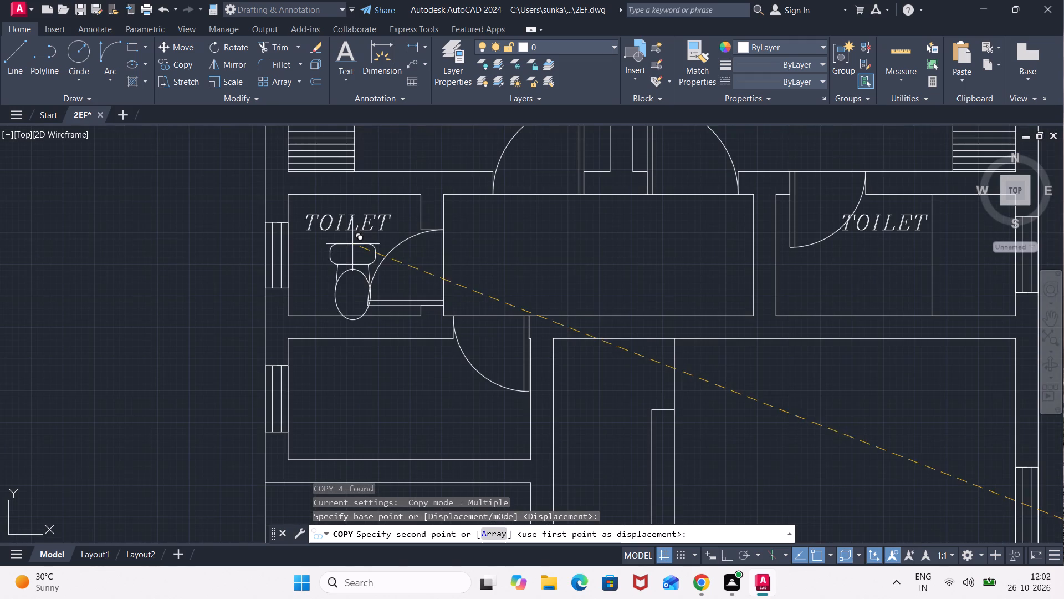
pyautogui.click(328, 196)
pyautogui.click(347, 342)
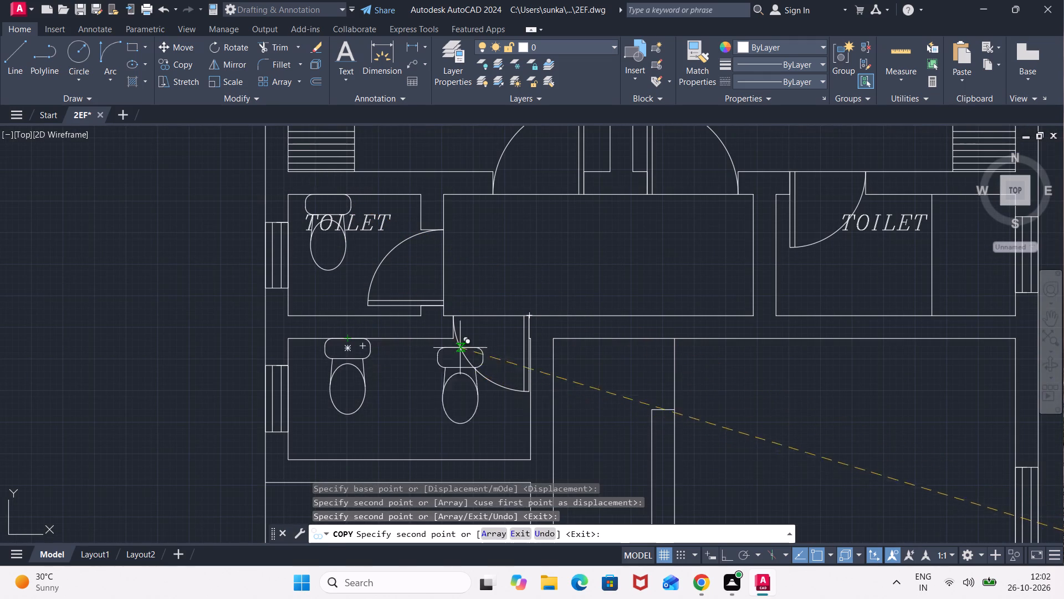
pyautogui.scroll(-2, 723, 368)
pyautogui.moveTo(738, 367); pyautogui.dragTo(473, 351, button='middle')
pyautogui.scroll(3, 496, 308)
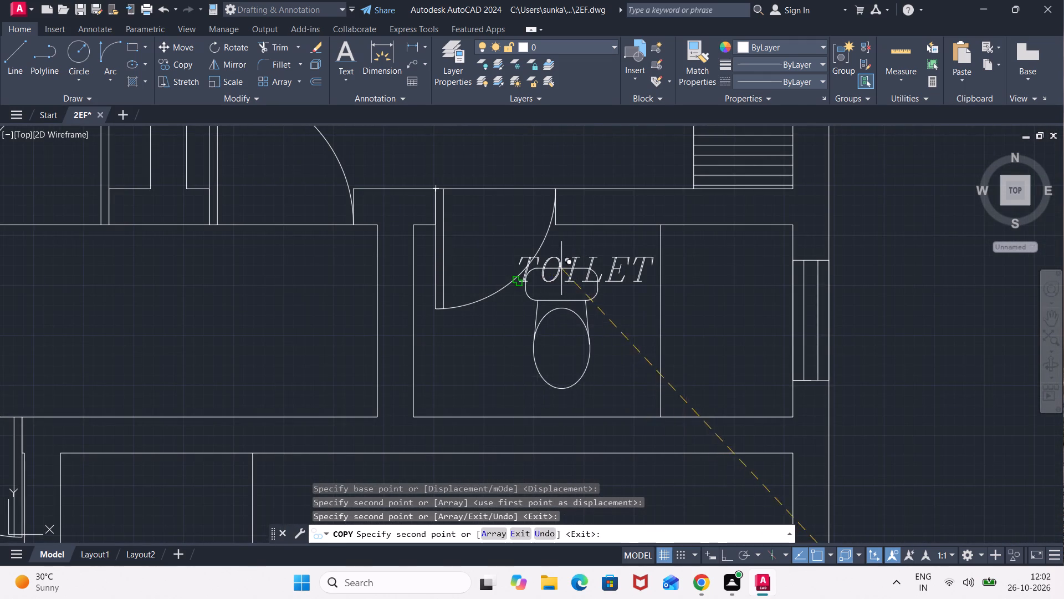
pyautogui.press('Escape')
# Rotate the original toilet fixture outside the plan by 180° about the middle of its tank's top edge.
pyautogui.scroll(-3, 697, 316)
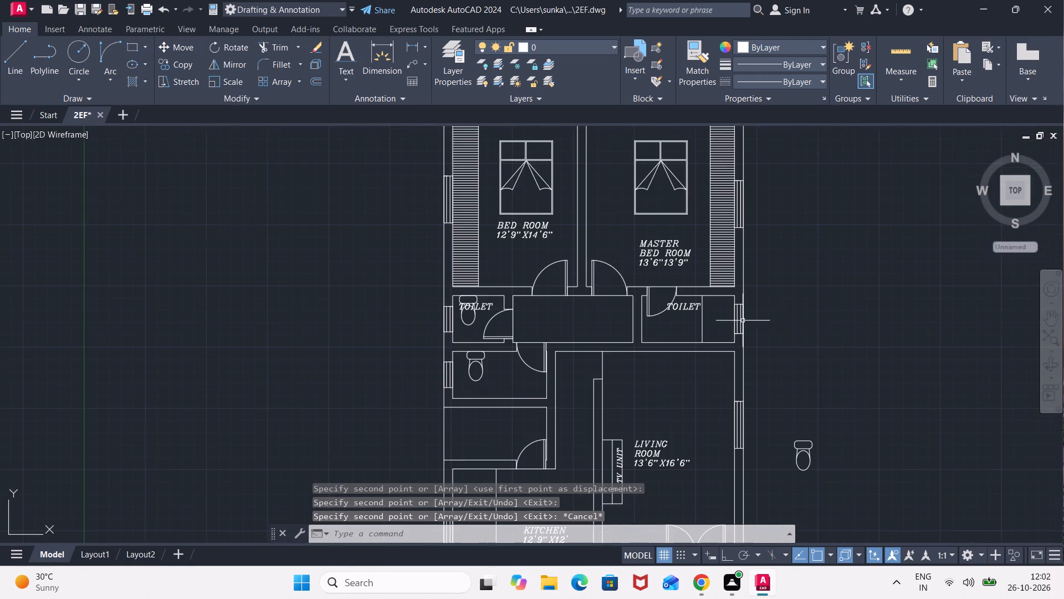
pyautogui.moveTo(840, 326); pyautogui.dragTo(590, 253, button='middle')
pyautogui.click(580, 357)
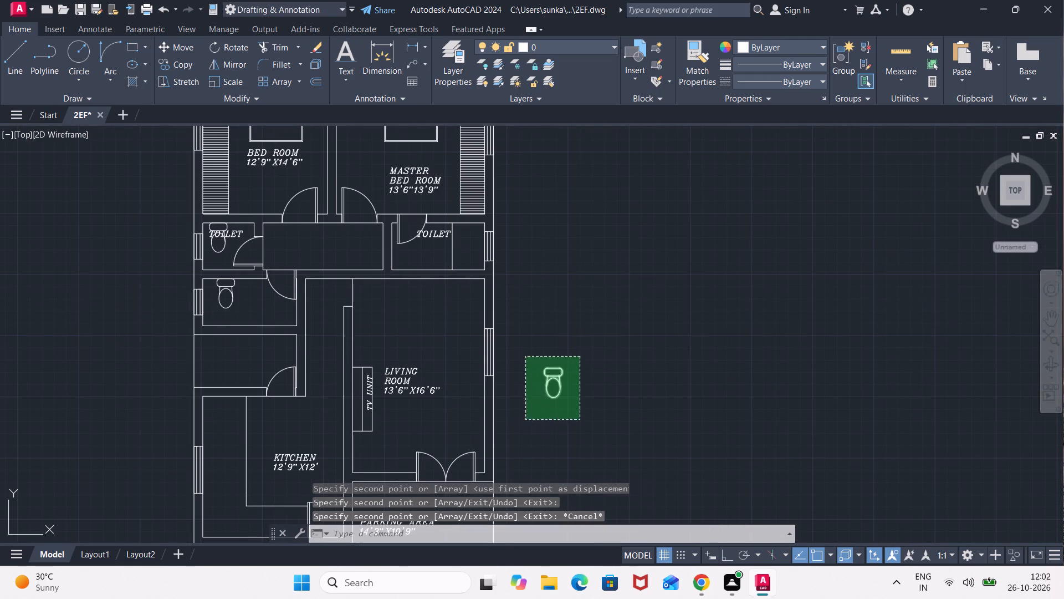
pyautogui.click(525, 420)
pyautogui.press('r')
pyautogui.press('o')
pyautogui.press('Return')
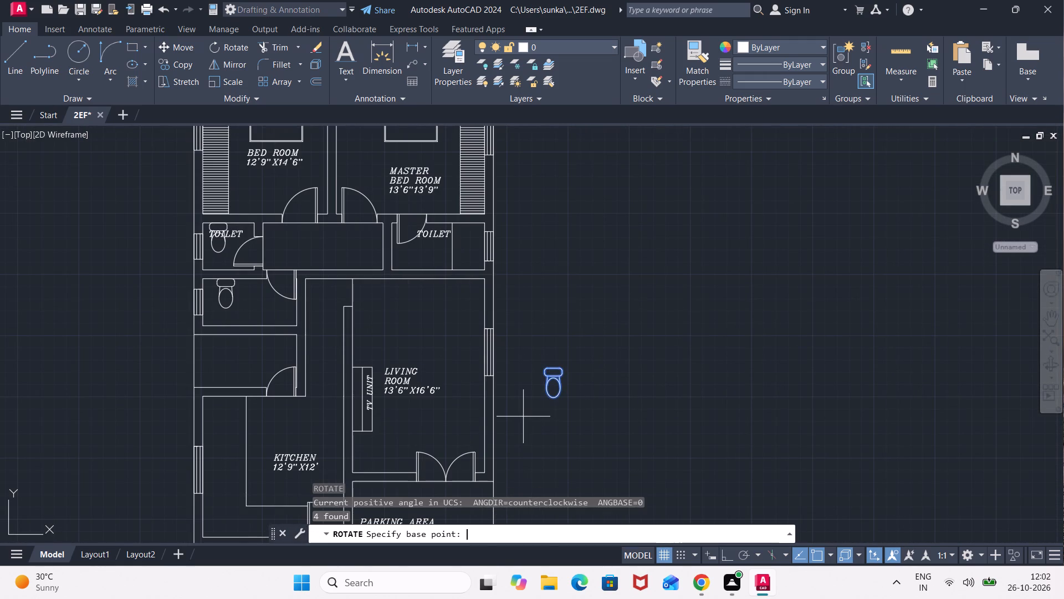
pyautogui.click(551, 366)
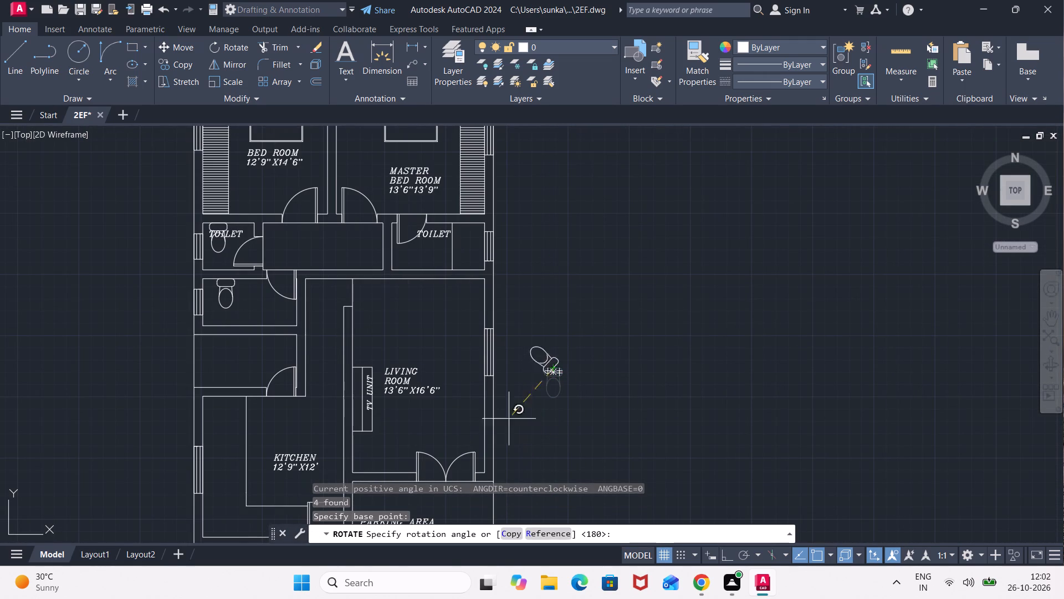
pyautogui.click(426, 364)
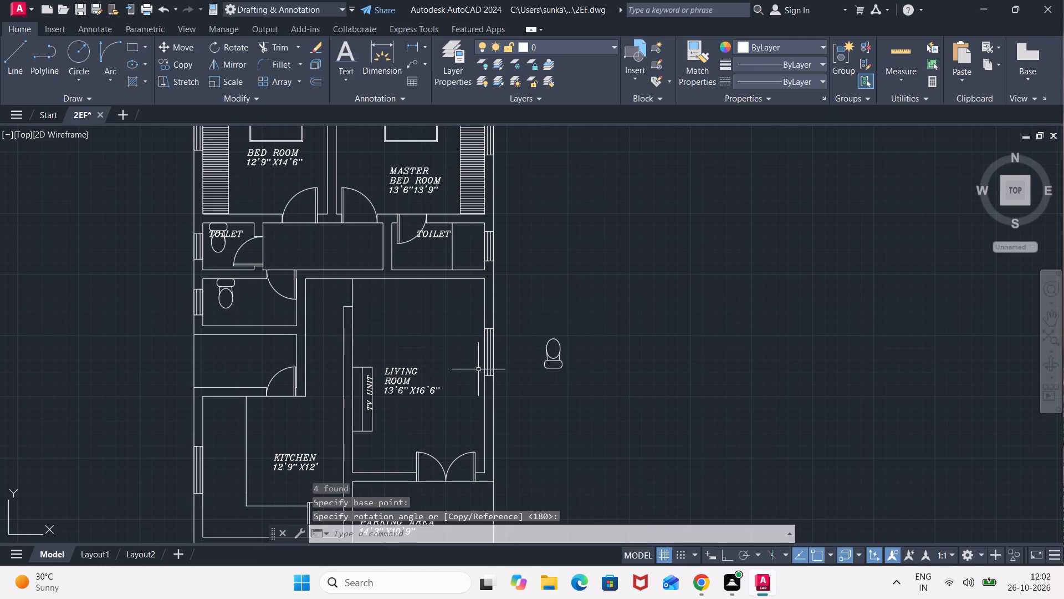
# Move the rotated toilet fixture into the TOILET below MASTER BED ROOM, with its tank against the bottom wall.
pyautogui.click(586, 328)
pyautogui.click(521, 393)
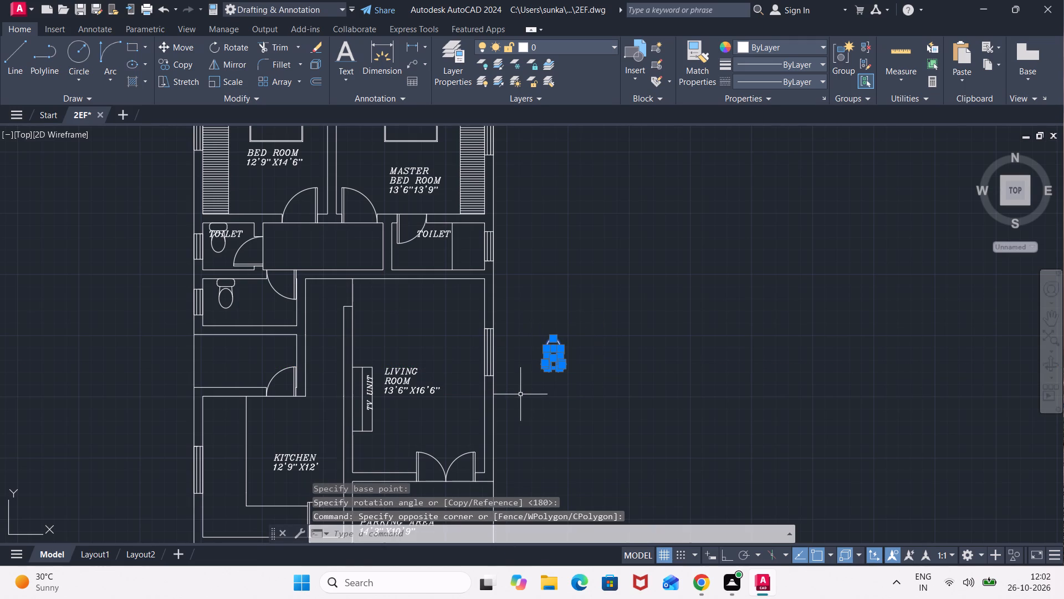
pyautogui.press('m')
pyautogui.press('Return')
pyautogui.click(551, 370)
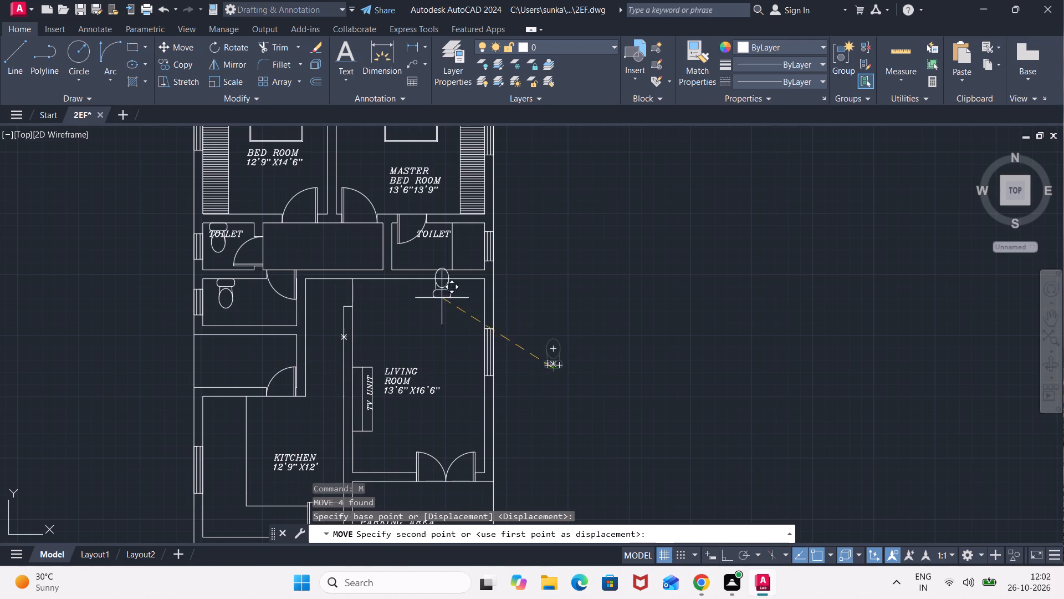
pyautogui.scroll(2, 426, 265)
pyautogui.click(427, 272)
pyautogui.scroll(-2, 450, 327)
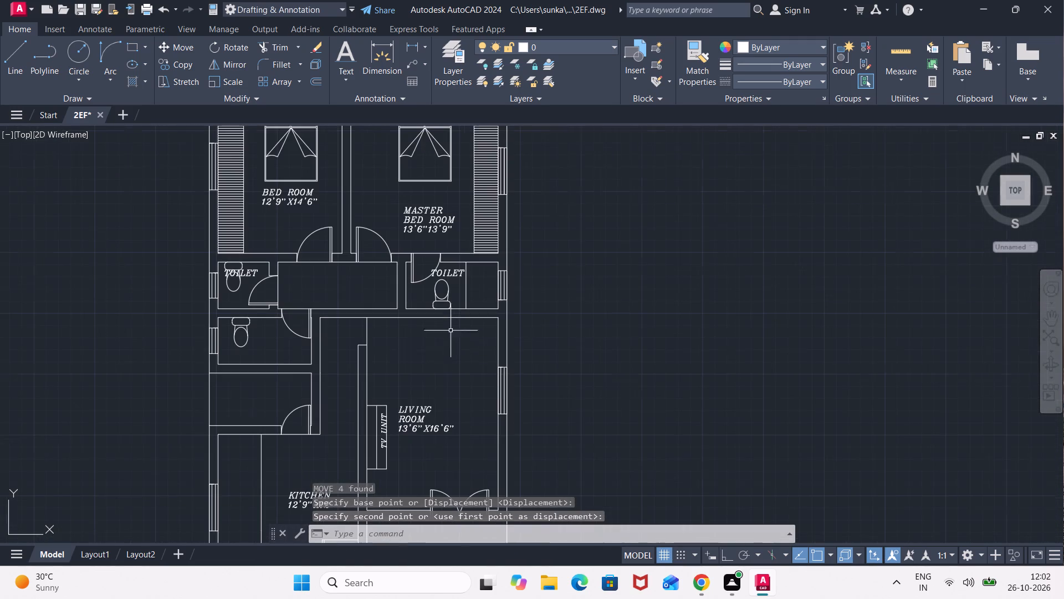
# Open the drawing All blocks and items, closing the missing SHX files dialog without specifying replacements.
pyautogui.click(11, 8)
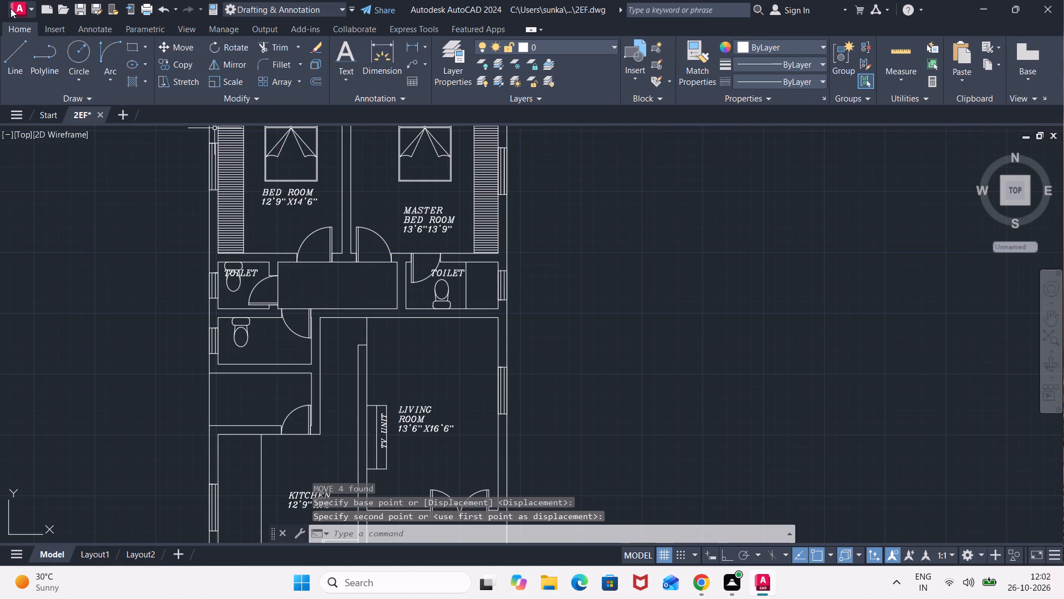
pyautogui.click(187, 117)
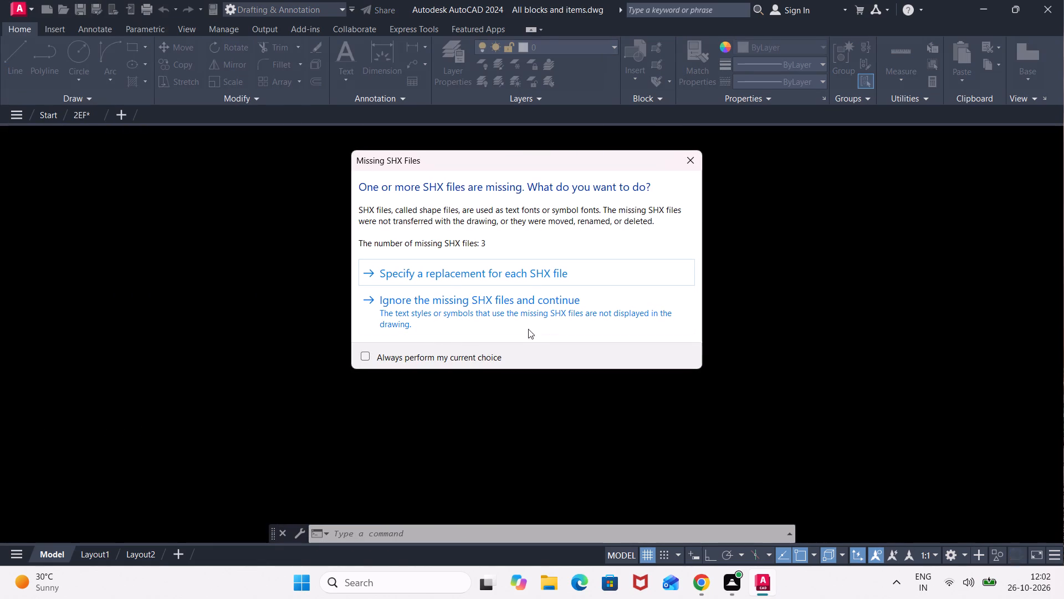
pyautogui.click(687, 165)
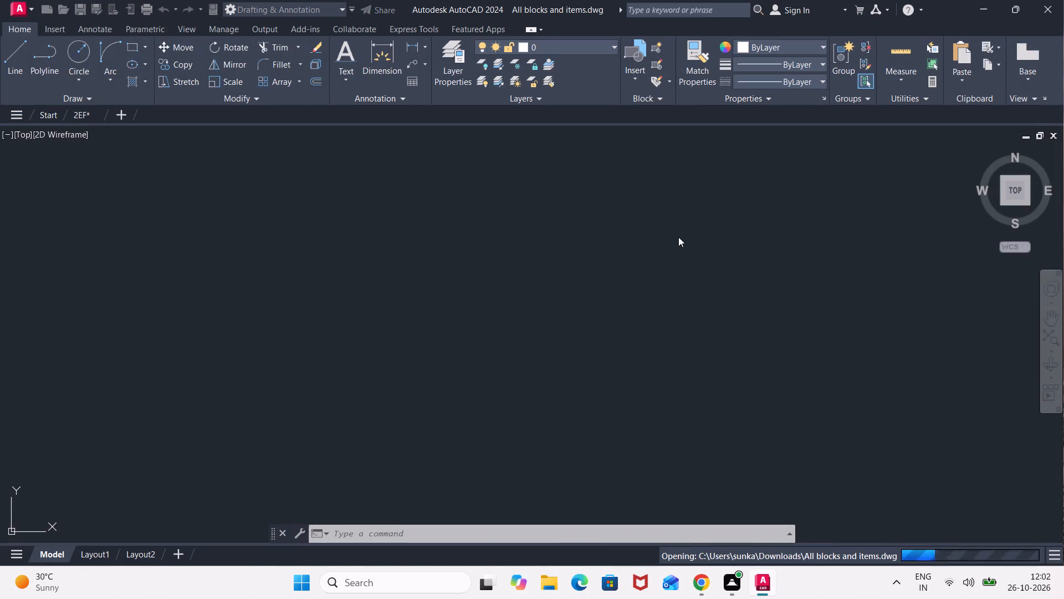
# Copy the front-view three-seat sofa with loose cushions to the clipboard from the block collection and return to drawing 2EF.
pyautogui.scroll(-2, 542, 333)
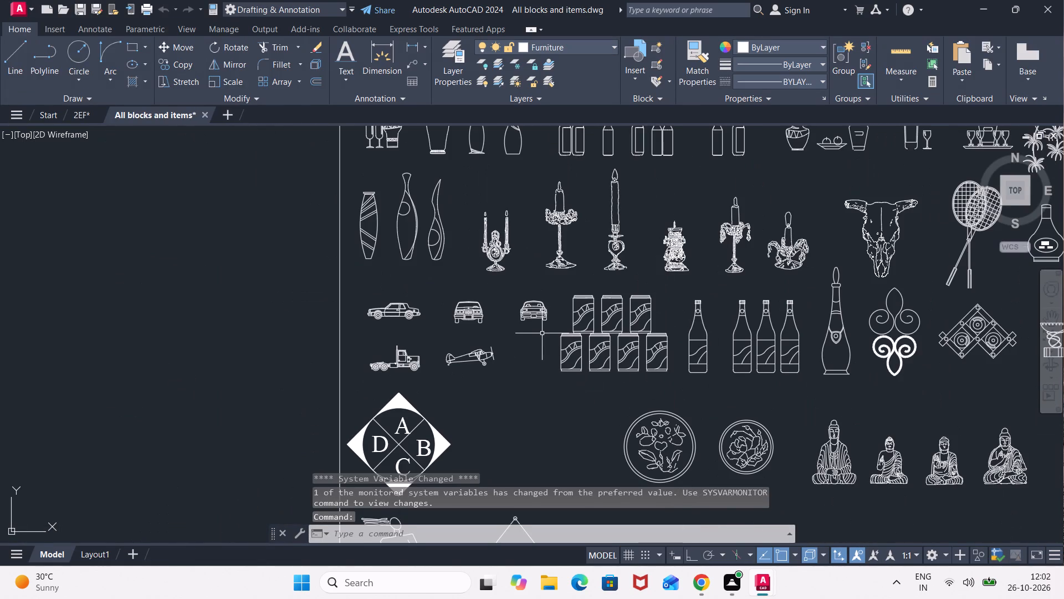
pyautogui.scroll(-1, 534, 332)
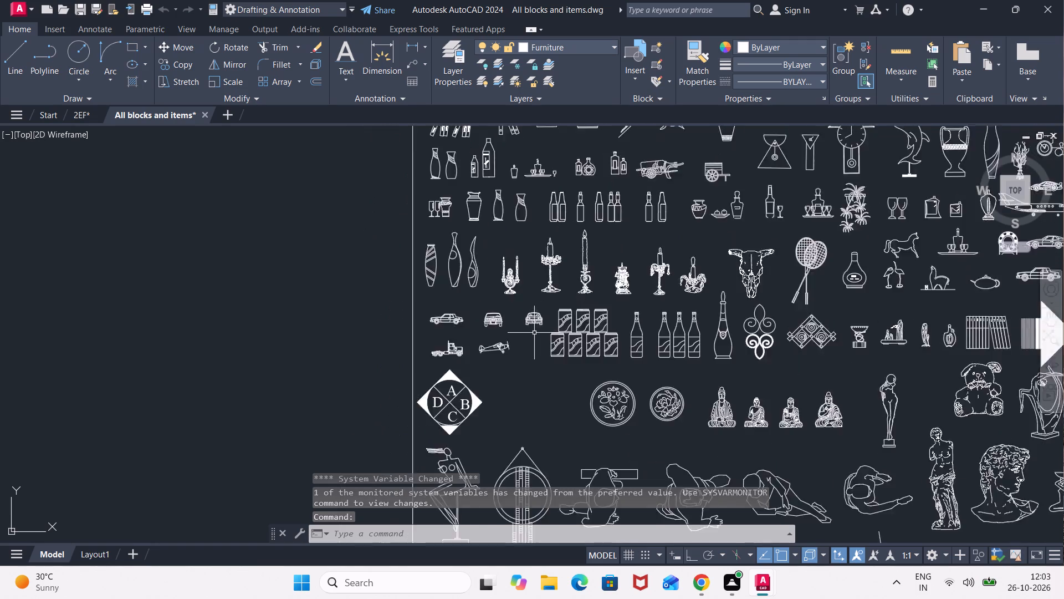
pyautogui.scroll(-2, 534, 334)
pyautogui.moveTo(651, 384); pyautogui.dragTo(0, 294, button='middle')
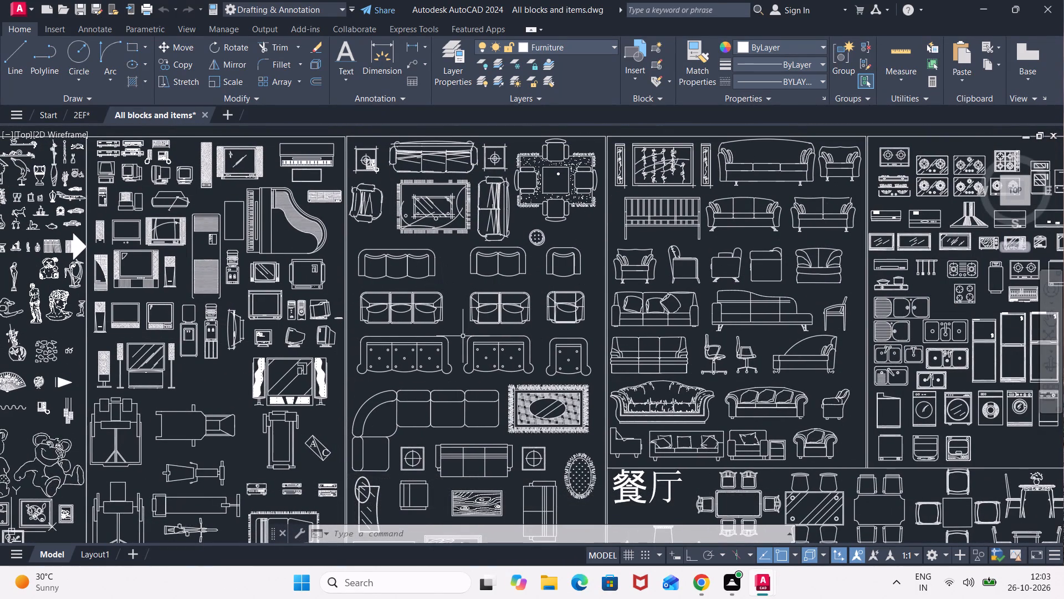
pyautogui.moveTo(679, 304); pyautogui.dragTo(497, 323, button='middle')
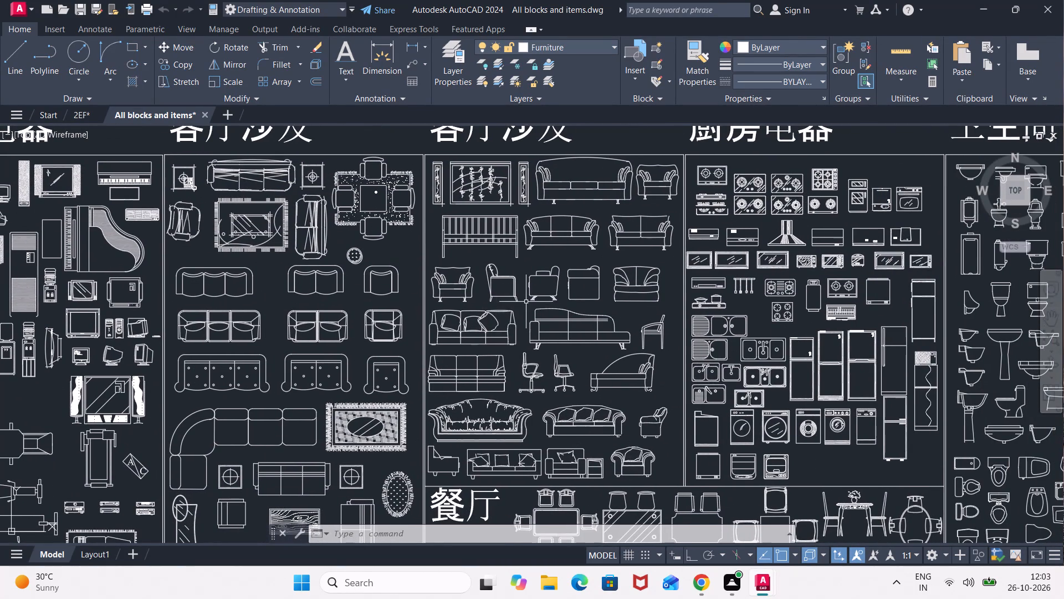
pyautogui.click(524, 308)
pyautogui.scroll(1, 448, 350)
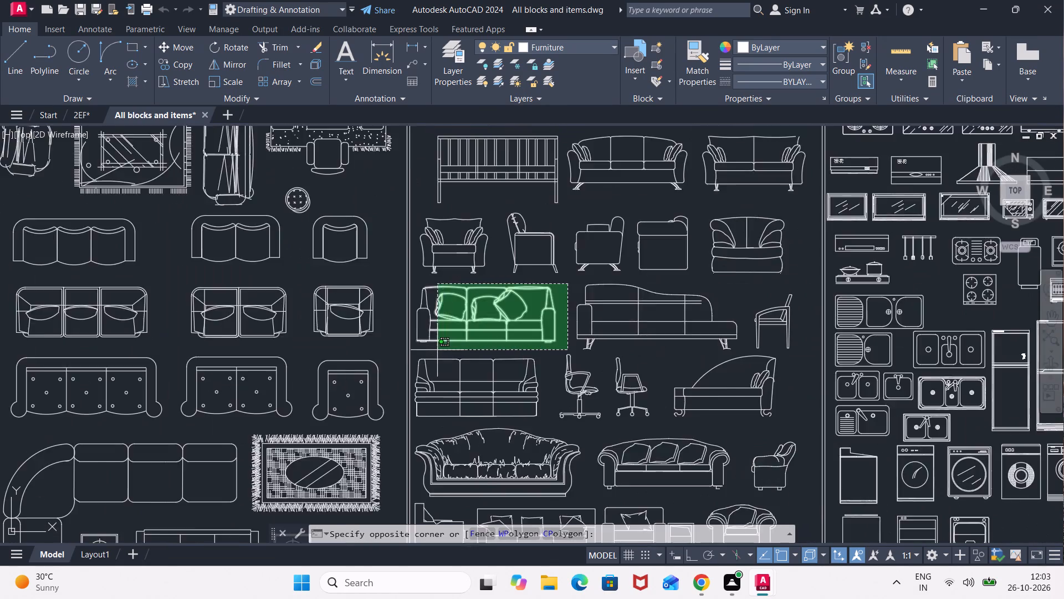
pyautogui.scroll(1, 437, 350)
pyautogui.click(402, 353)
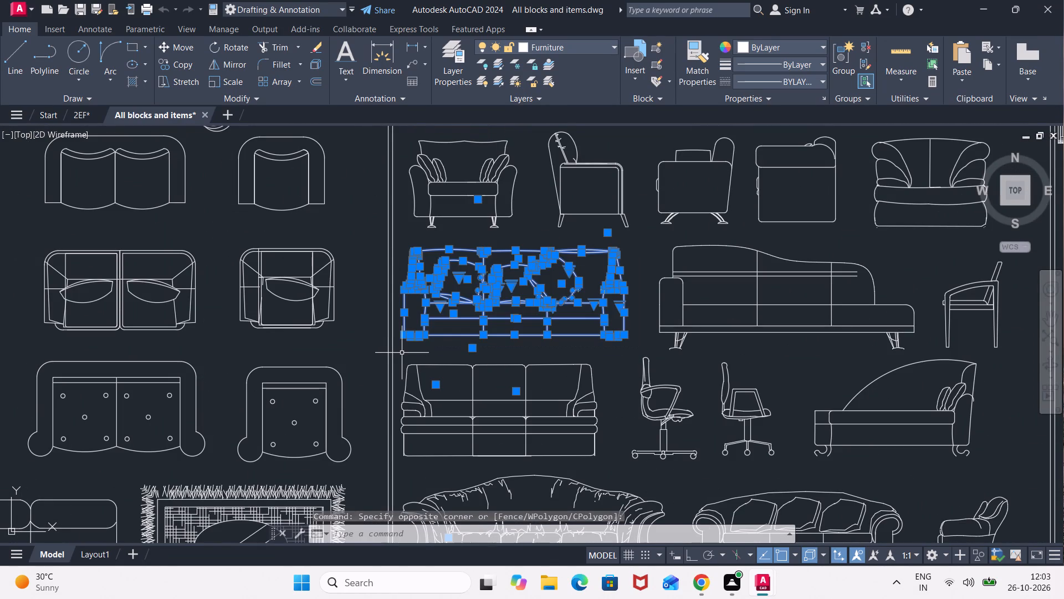
pyautogui.hotkey('ctrl', 'c')
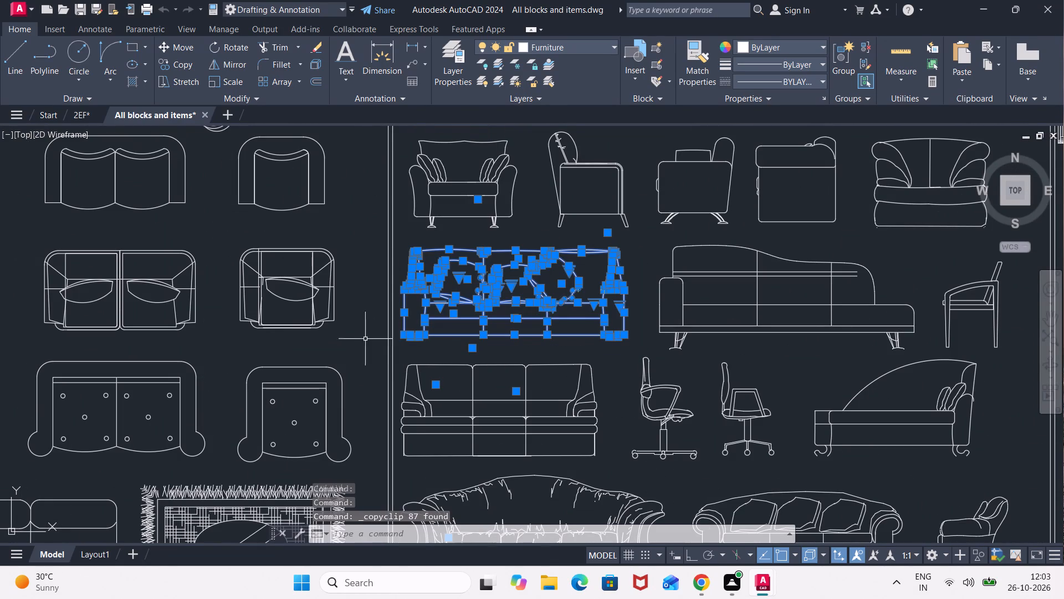
pyautogui.click(88, 119)
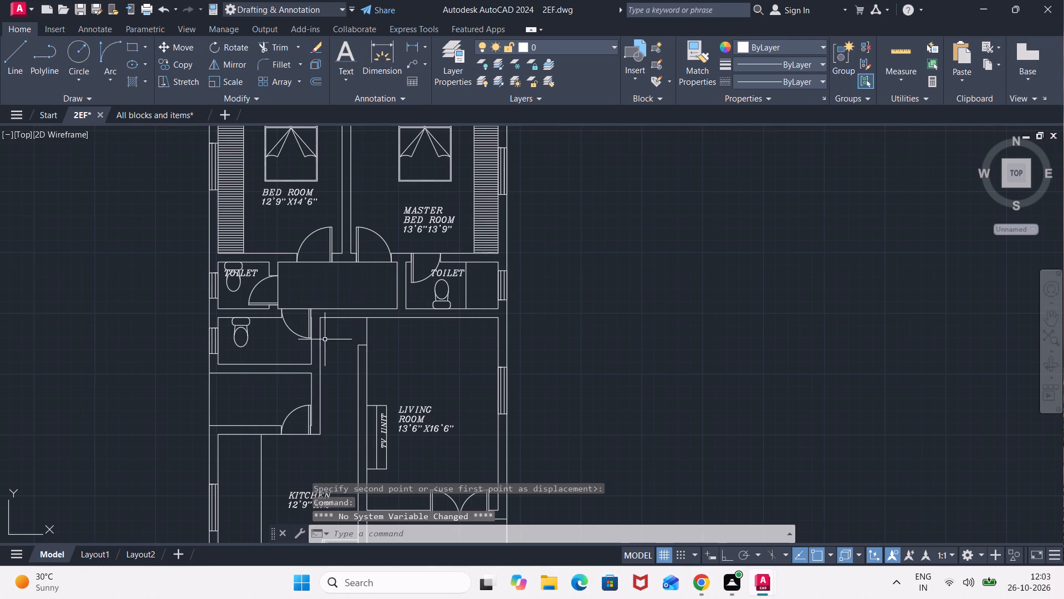
# Paste the copied three-seat sofa into the upper part of the LIVING ROOM, above the room label.
pyautogui.moveTo(325, 339); pyautogui.dragTo(344, 292, button='middle')
pyautogui.hotkey('ctrl', 'v')
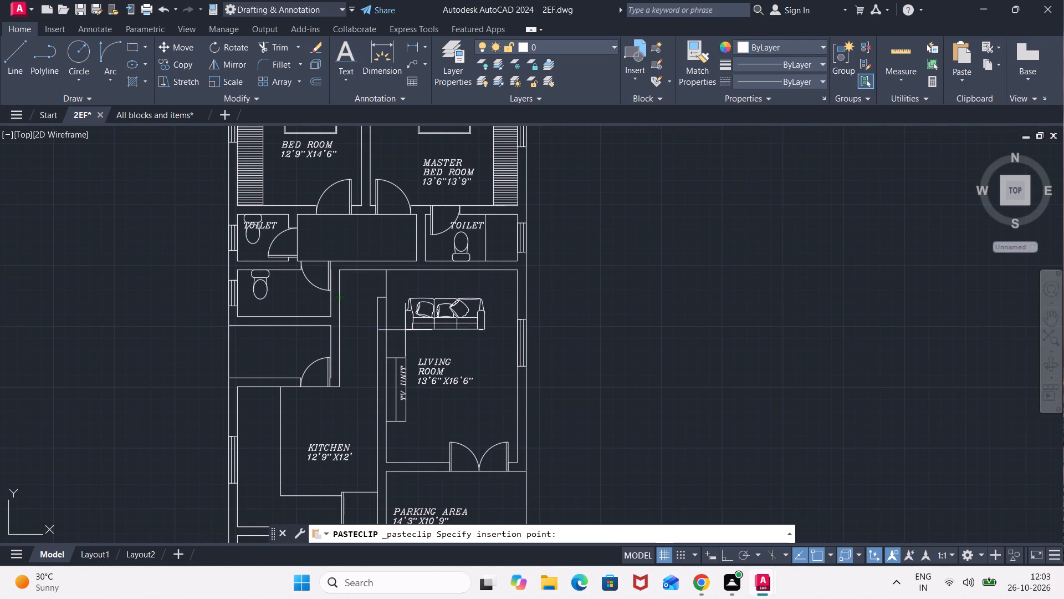
pyautogui.click(405, 330)
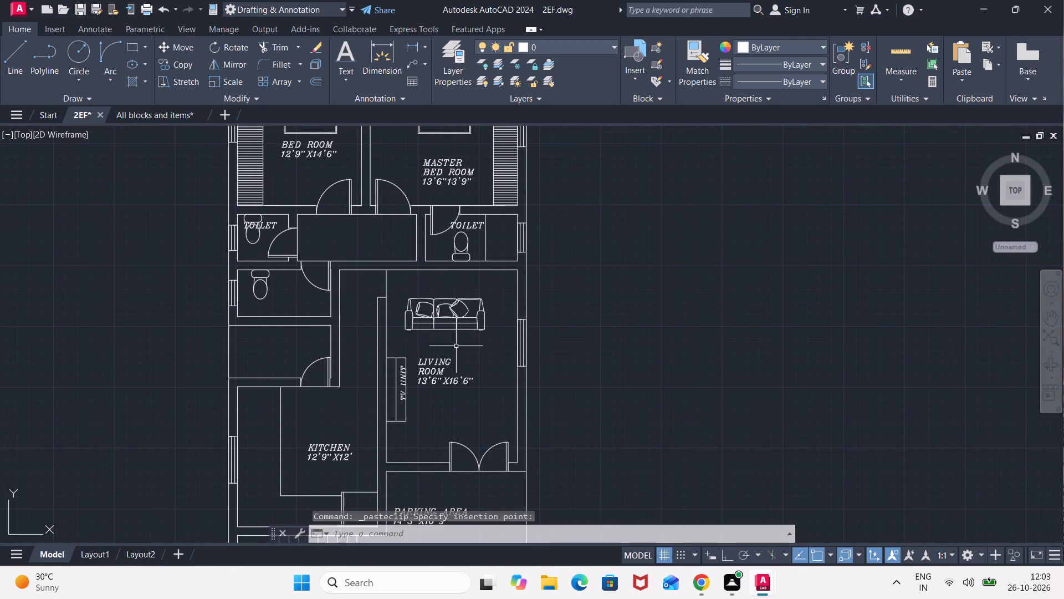
# Paste a second three-seat sofa rotated 270° along the LIVING ROOM's right wall, just below the first sofa's right end.
pyautogui.hotkey('ctrl', 'v')
pyautogui.press('r')
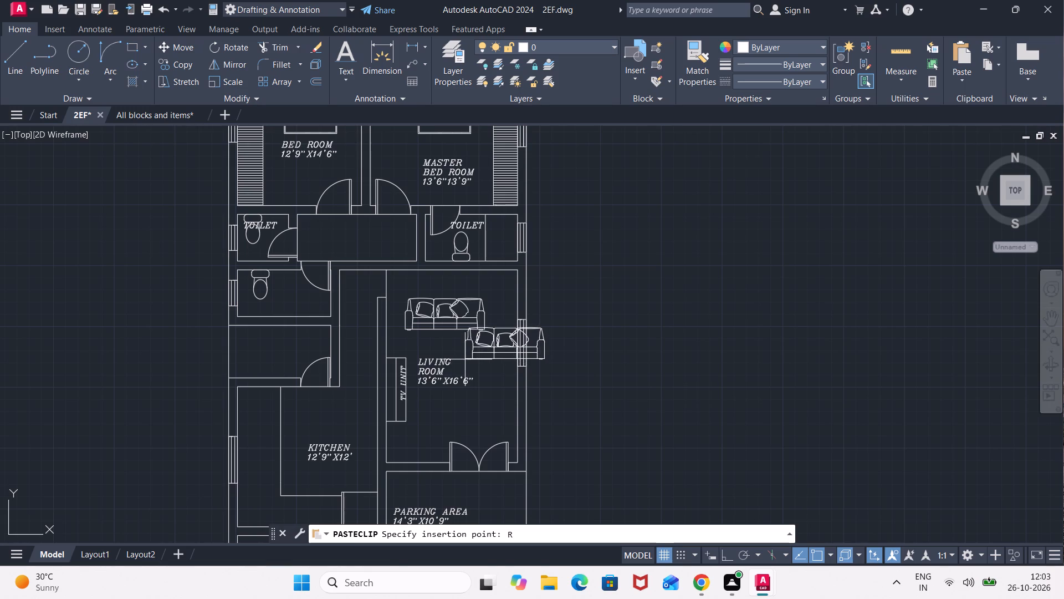
pyautogui.press('o')
pyautogui.press('Return')
pyautogui.press('2')
pyautogui.press('7')
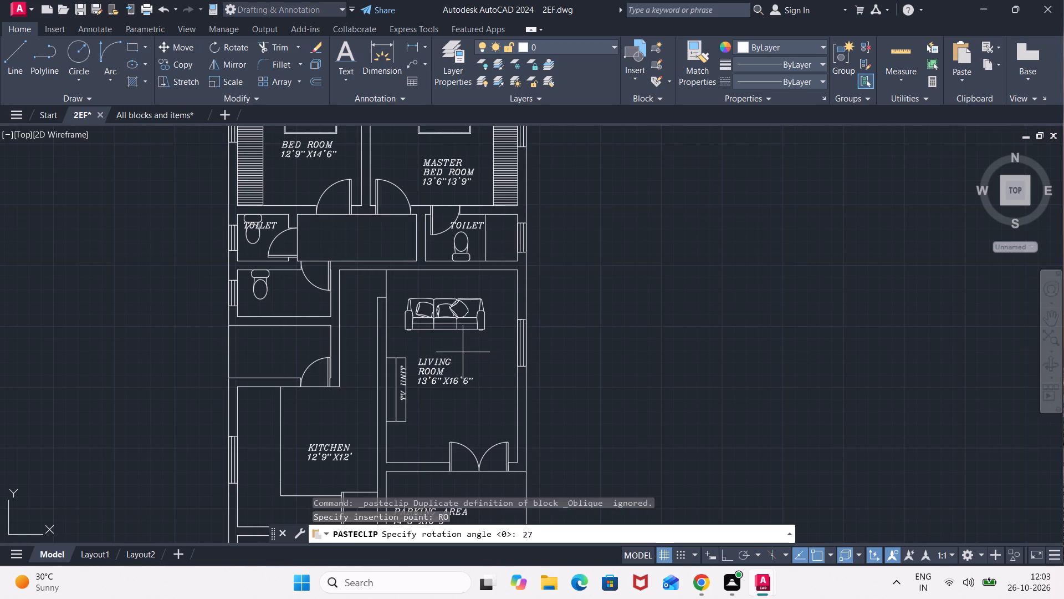
pyautogui.press('0')
pyautogui.press('Return')
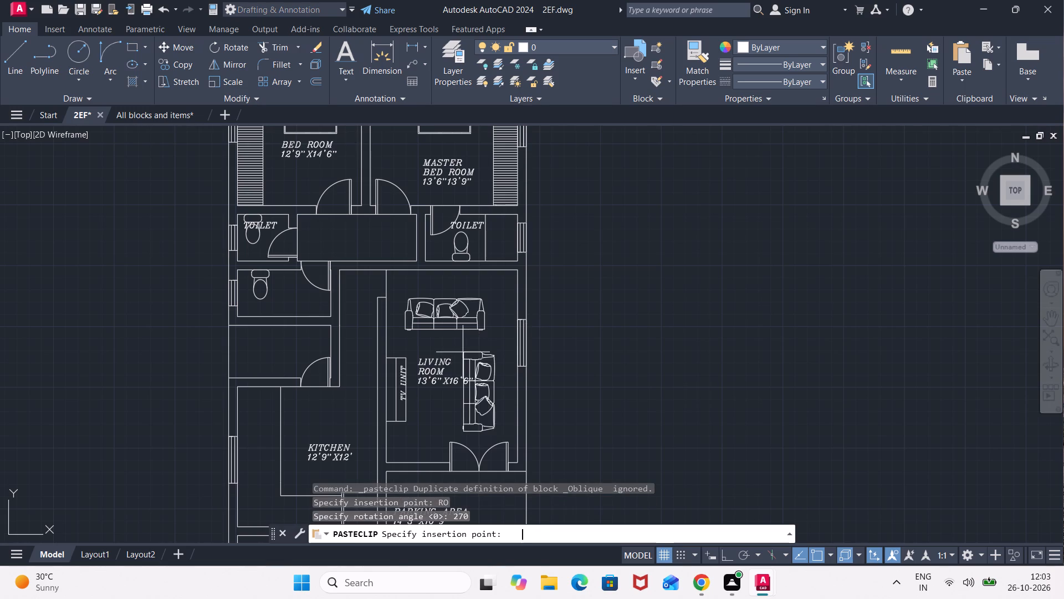
pyautogui.scroll(2, 488, 329)
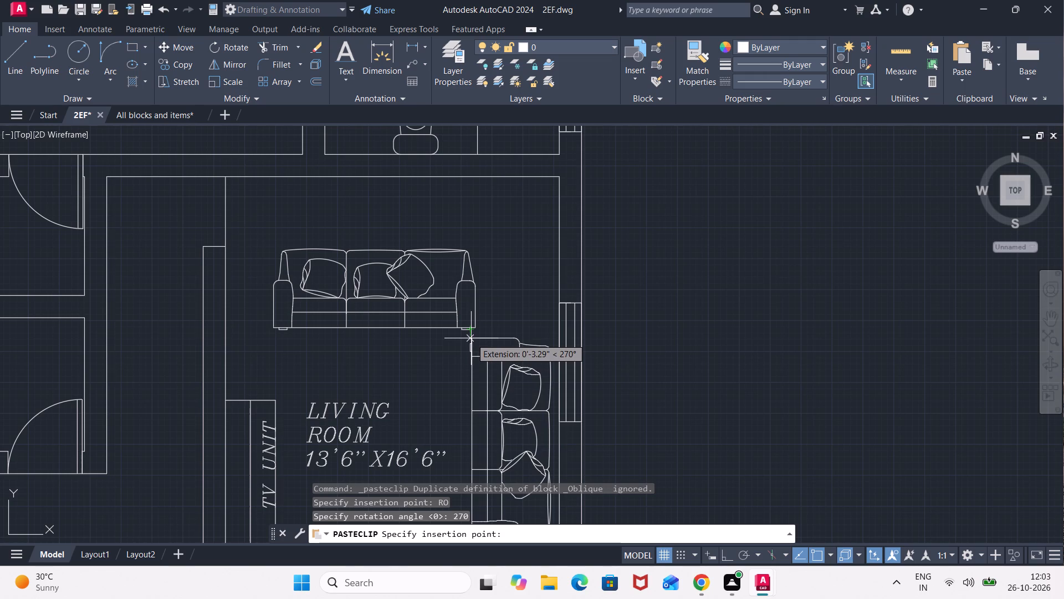
pyautogui.moveTo(471, 338); pyautogui.dragTo(423, 255, button='middle')
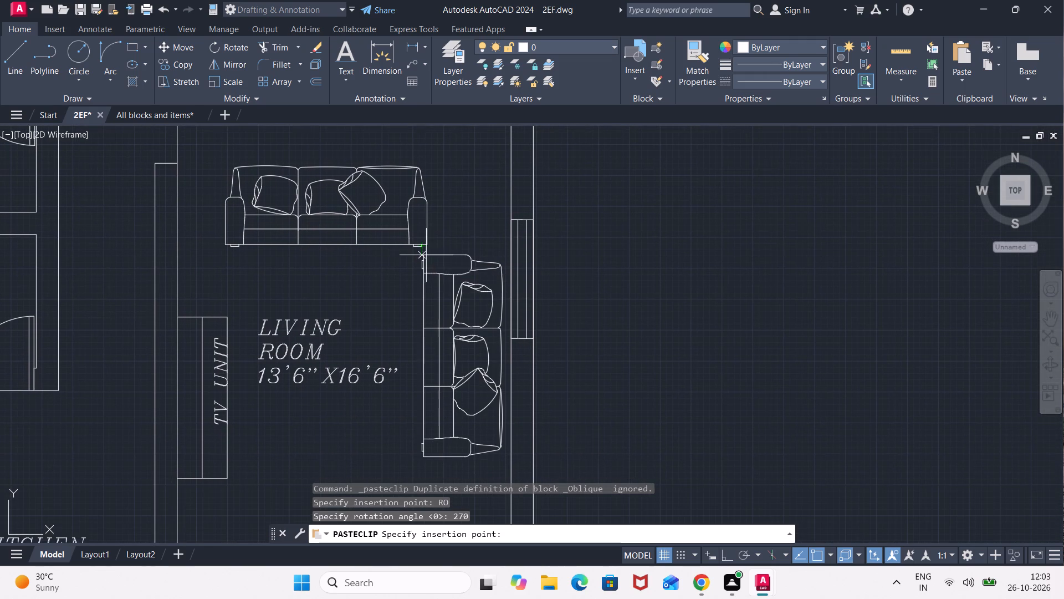
pyautogui.click(426, 255)
# Copy the square side table with the crossed circle from All blocks and items to the clipboard and return to drawing 2EF.
pyautogui.click(131, 107)
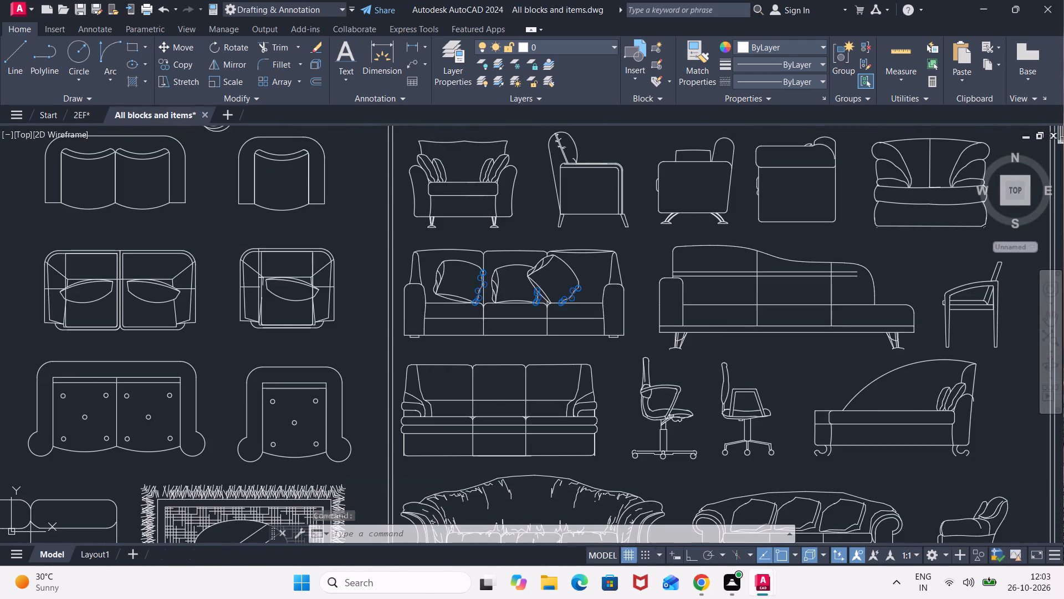
pyautogui.scroll(-2, 401, 265)
pyautogui.moveTo(335, 333); pyautogui.dragTo(351, 219, button='middle')
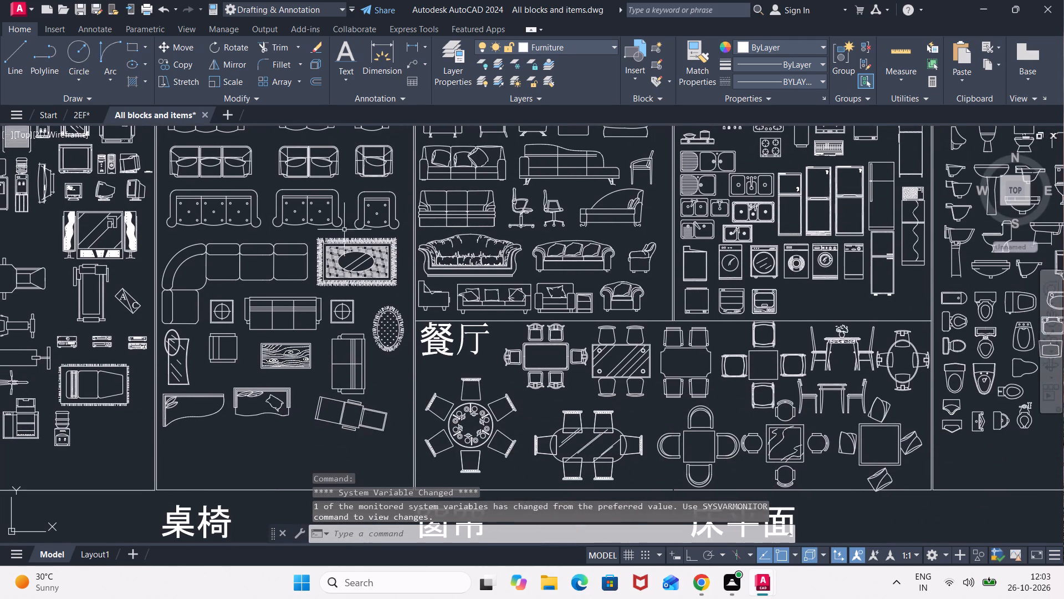
pyautogui.moveTo(312, 339); pyautogui.dragTo(359, 305, button='middle')
pyautogui.scroll(2, 325, 299)
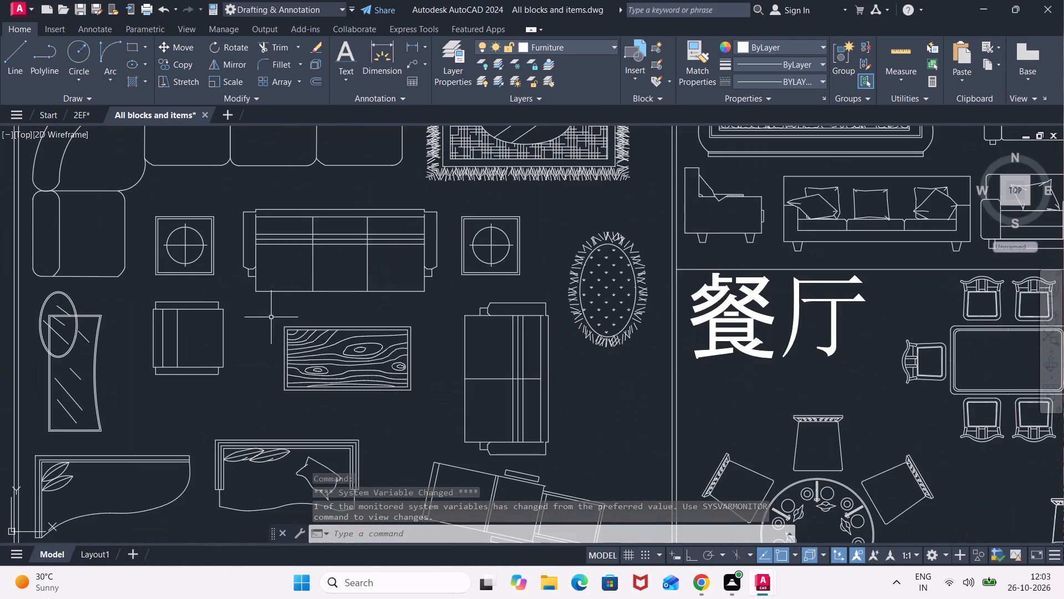
pyautogui.moveTo(270, 317); pyautogui.dragTo(374, 298, button='middle')
pyautogui.click(324, 185)
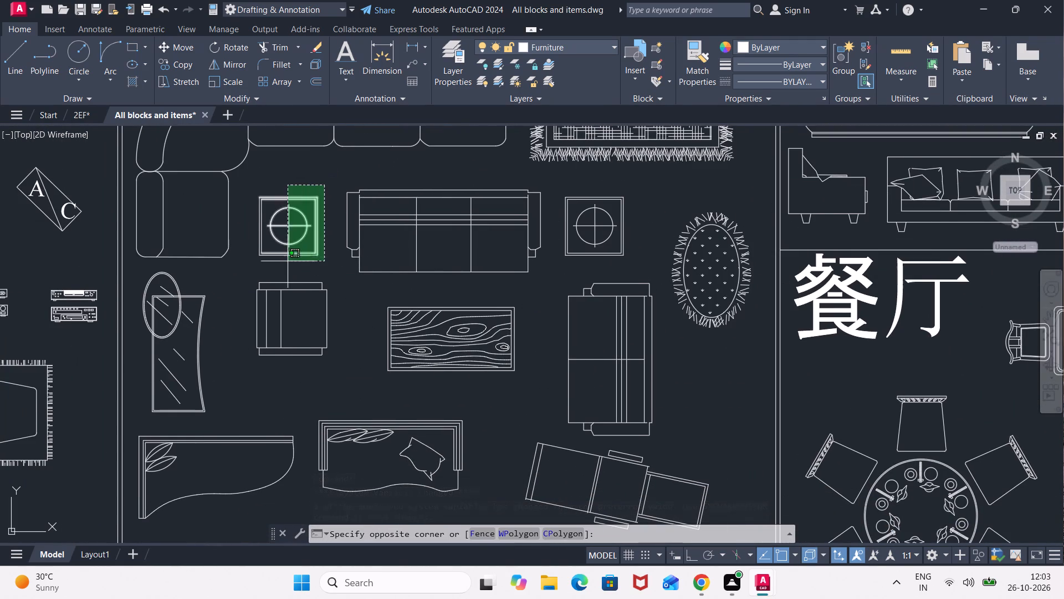
pyautogui.click(251, 262)
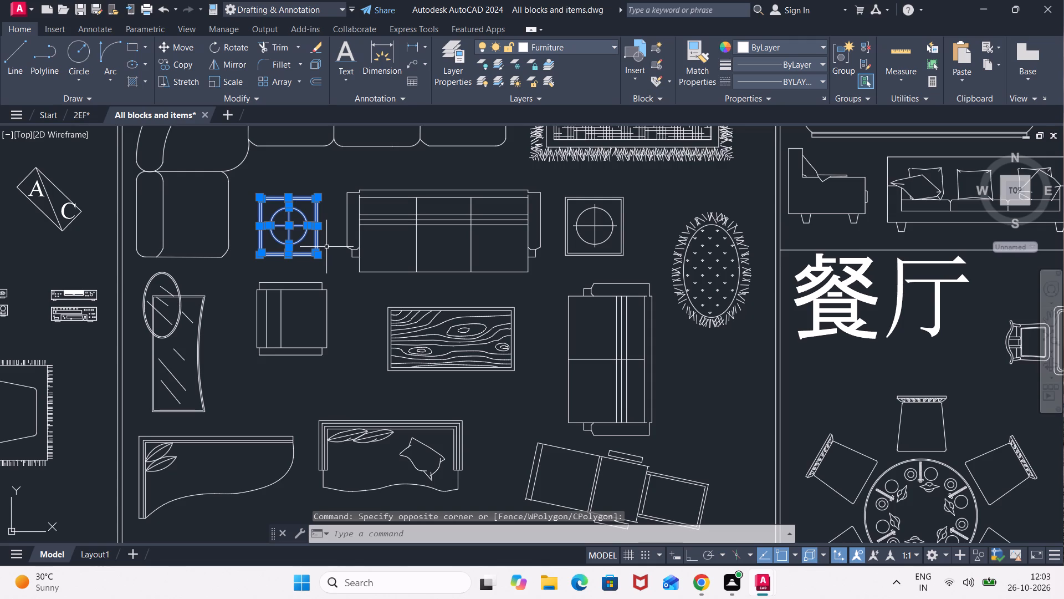
pyautogui.hotkey('ctrl', 'c')
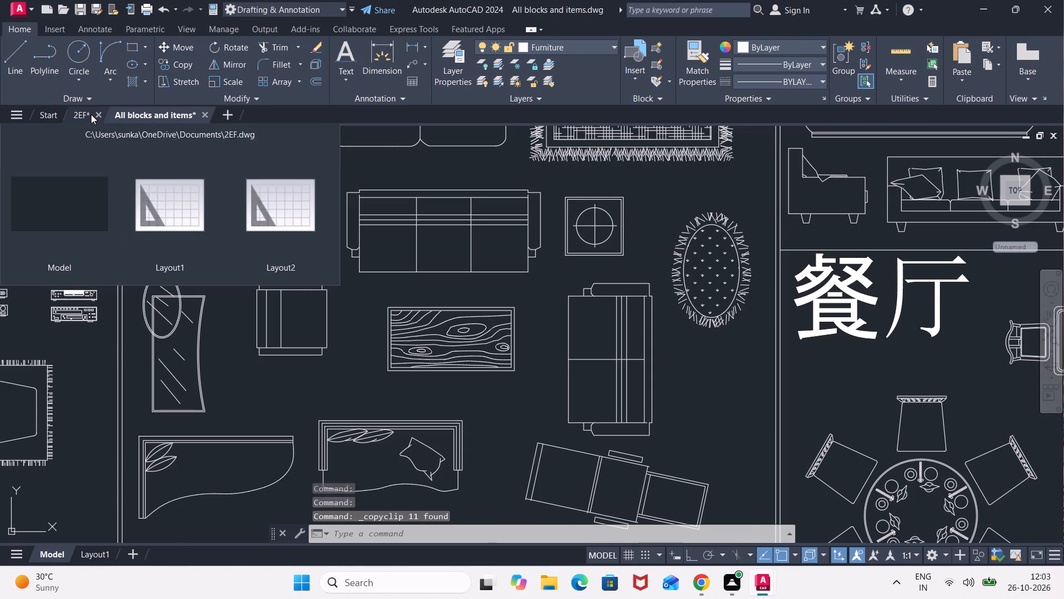
pyautogui.click(91, 114)
# Paste the square side table into the LIVING ROOM, below the first sofa and beside the TV UNIT.
pyautogui.click(374, 321)
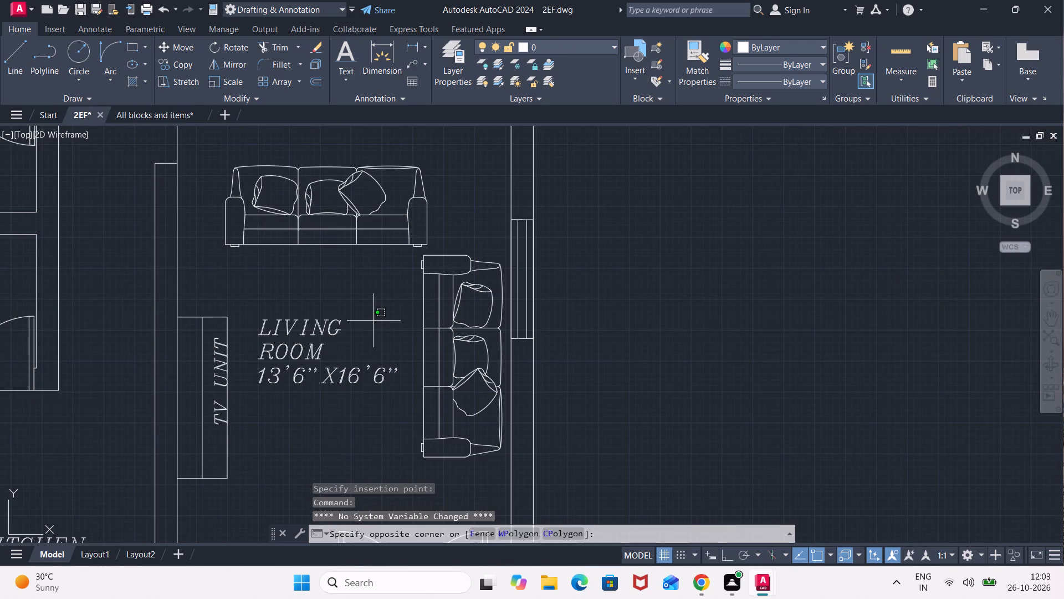
pyautogui.hotkey('ctrl', 'v')
pyautogui.click(336, 334)
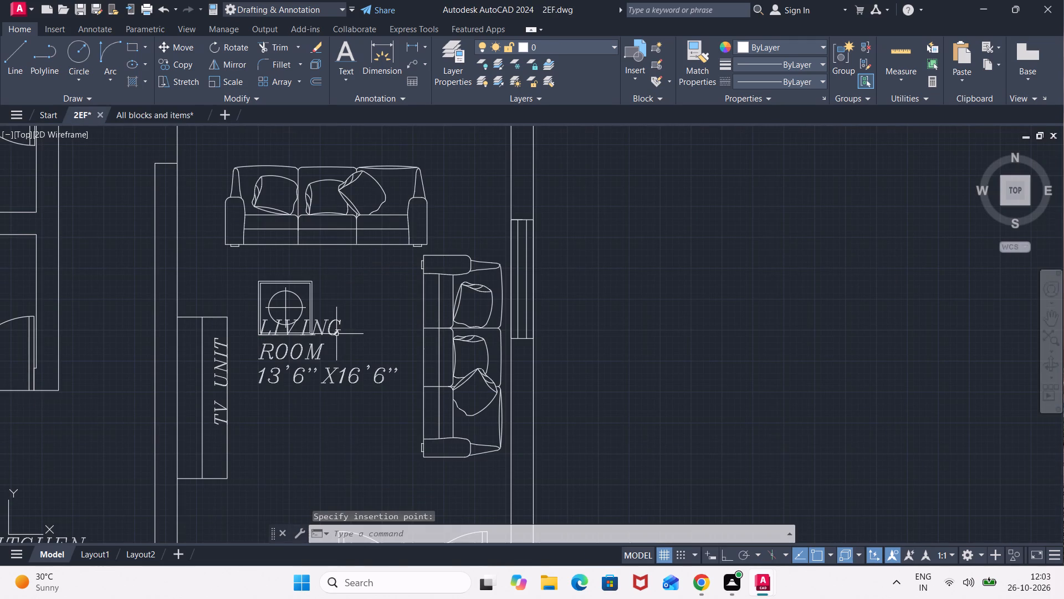
# Move the three-line LIVING ROOM 13'6"X16'6" label down, clear of the side table.
pyautogui.click(335, 331)
pyautogui.click(320, 356)
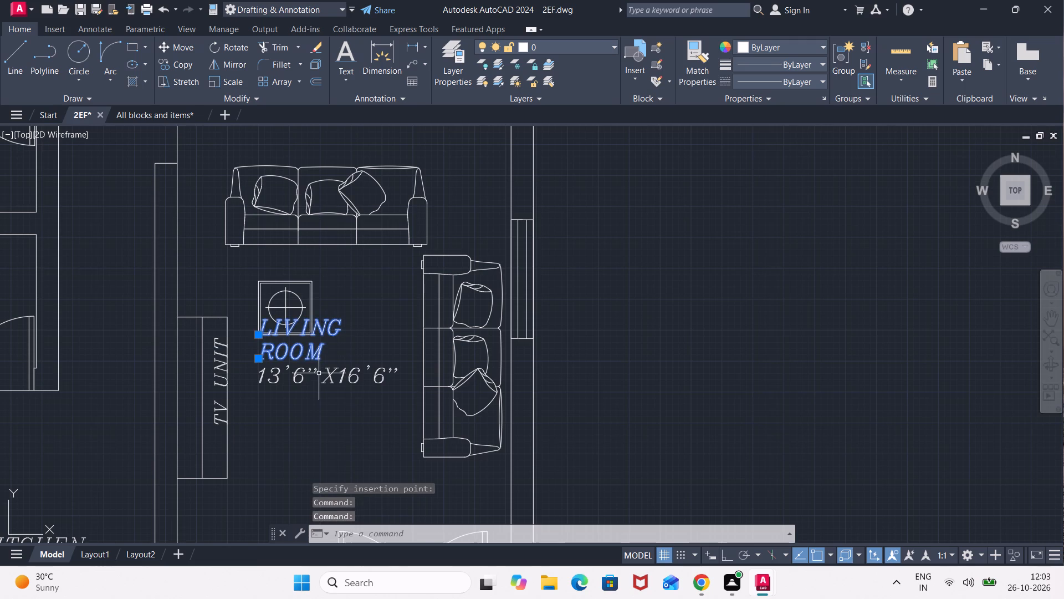
pyautogui.click(319, 373)
pyautogui.click(310, 381)
pyautogui.click(301, 379)
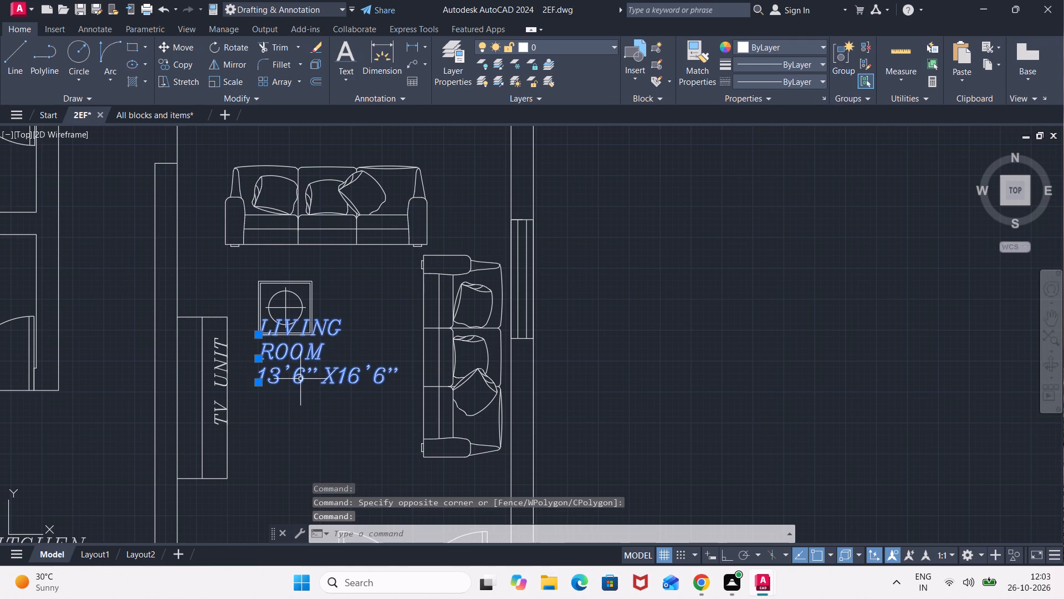
pyautogui.press('m')
pyautogui.press('Return')
pyautogui.click(305, 377)
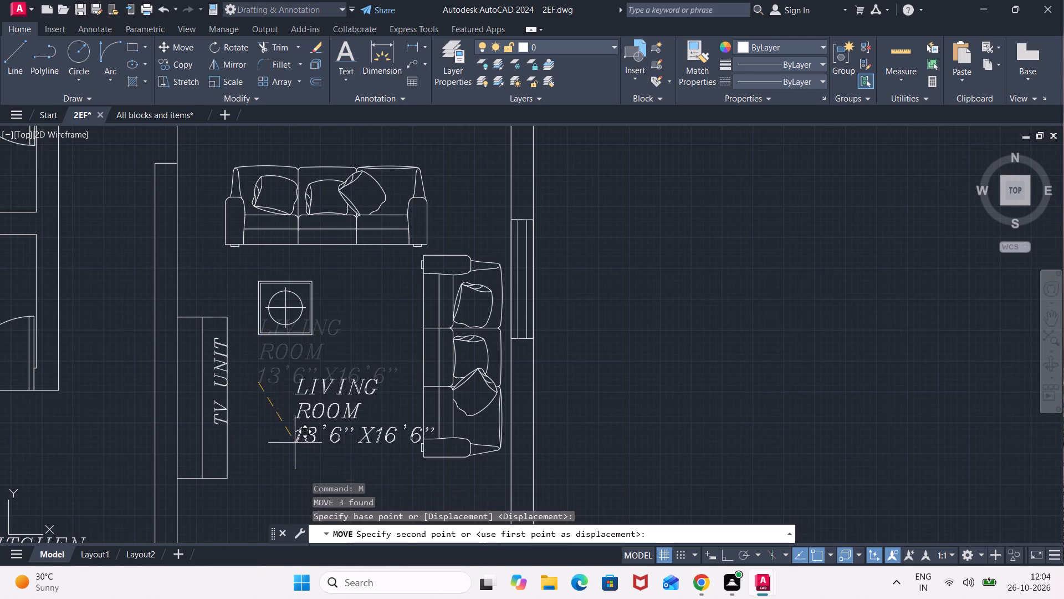
pyautogui.click(262, 452)
# Move the side table right and slightly down, into the open space between the two sofas and the TV UNIT.
pyautogui.click(320, 276)
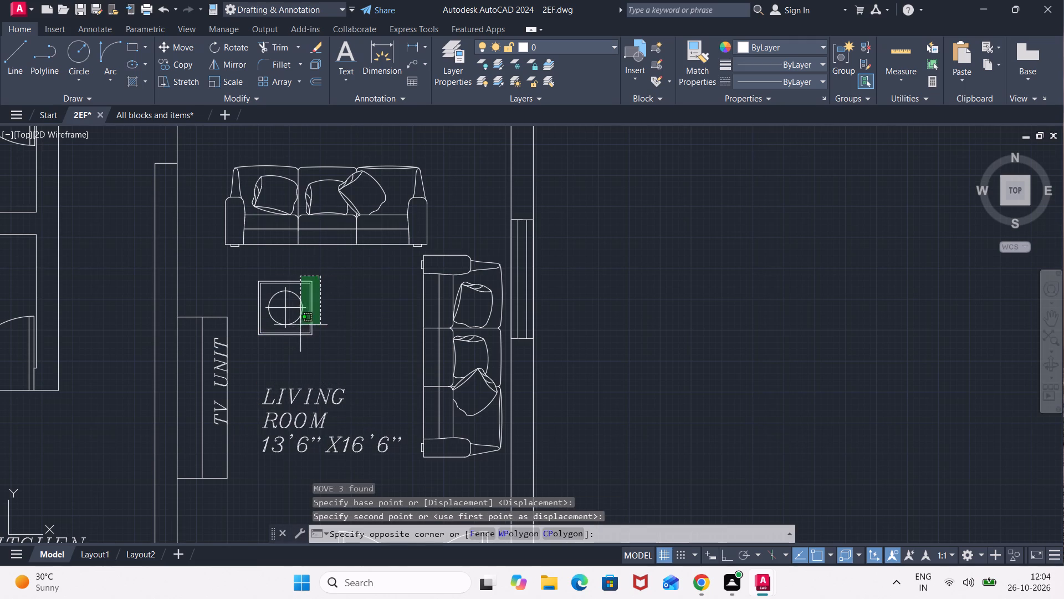
pyautogui.click(252, 354)
pyautogui.press('m')
pyautogui.press('Return')
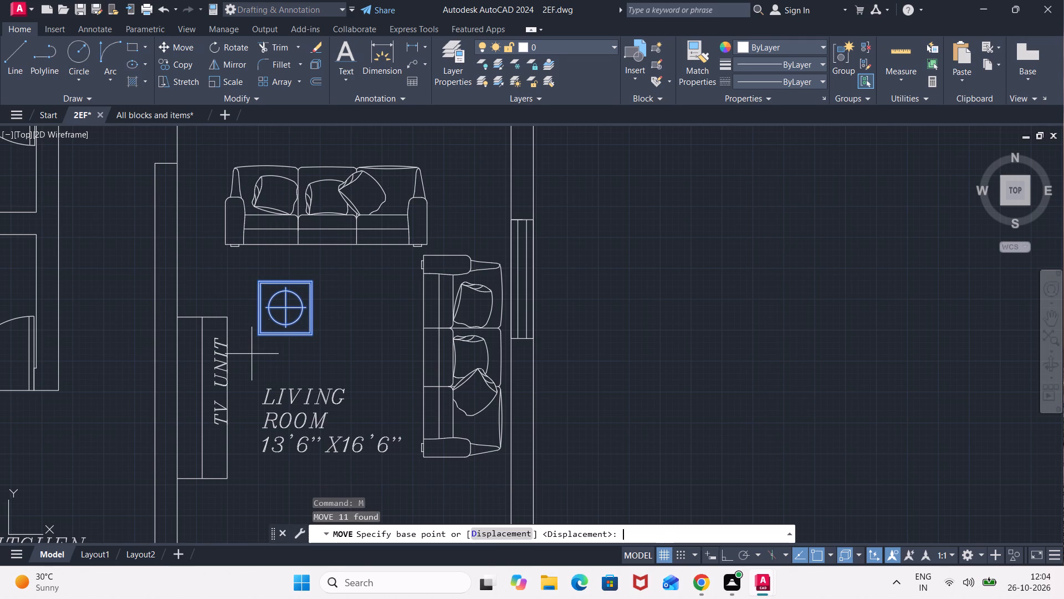
pyautogui.click(313, 335)
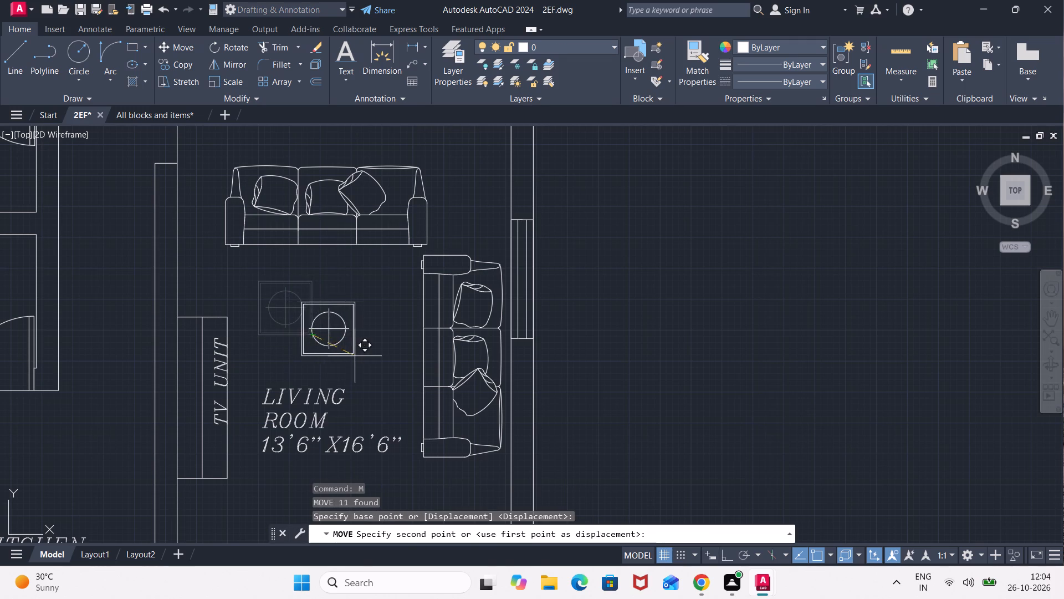
pyautogui.click(364, 355)
# Set the current colour to yellow 241,235,31 and draw a slanted sample line outside the plan, right of the parking area.
pyautogui.scroll(-2, 410, 289)
pyautogui.moveTo(439, 255); pyautogui.dragTo(444, 313, button='middle')
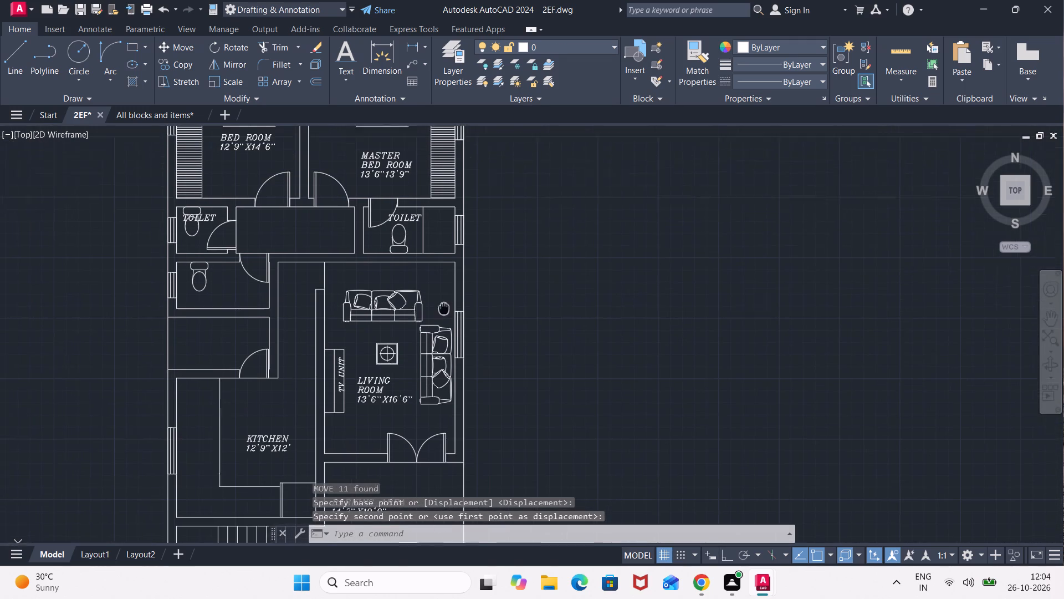
pyautogui.moveTo(444, 313); pyautogui.dragTo(448, 328, button='middle')
pyautogui.moveTo(424, 261); pyautogui.dragTo(431, 249, button='middle')
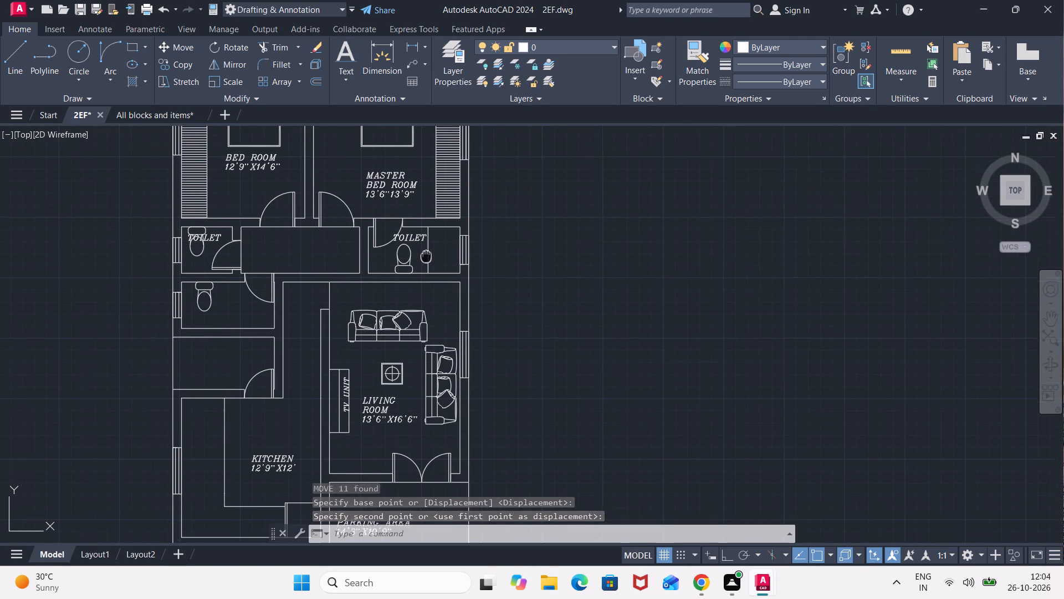
pyautogui.moveTo(431, 249); pyautogui.dragTo(492, 182, button='middle')
pyautogui.moveTo(422, 356); pyautogui.dragTo(381, 284, button='middle')
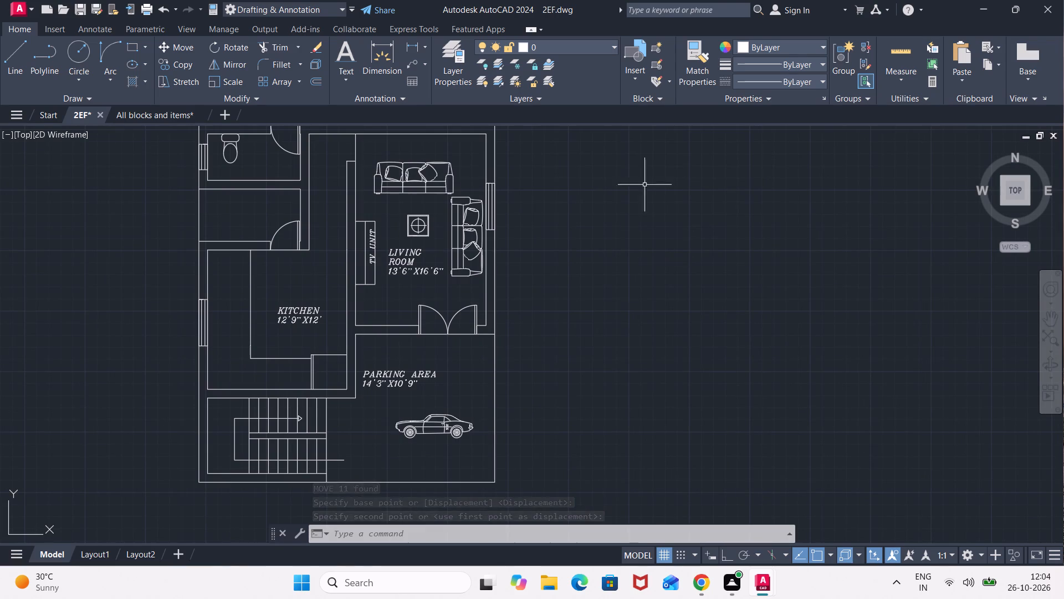
pyautogui.click(743, 49)
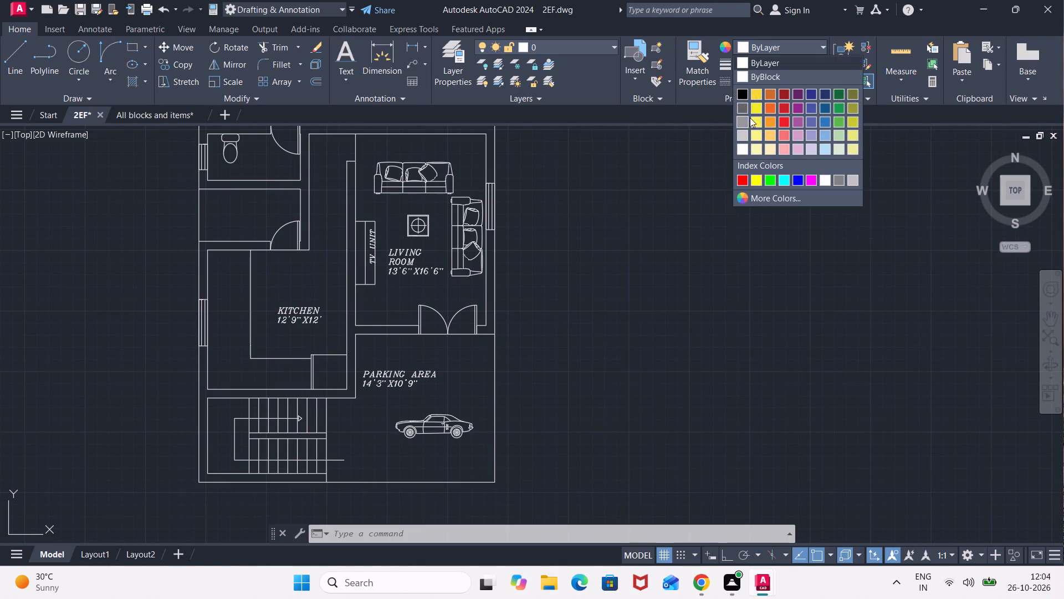
pyautogui.click(752, 111)
pyautogui.press('l')
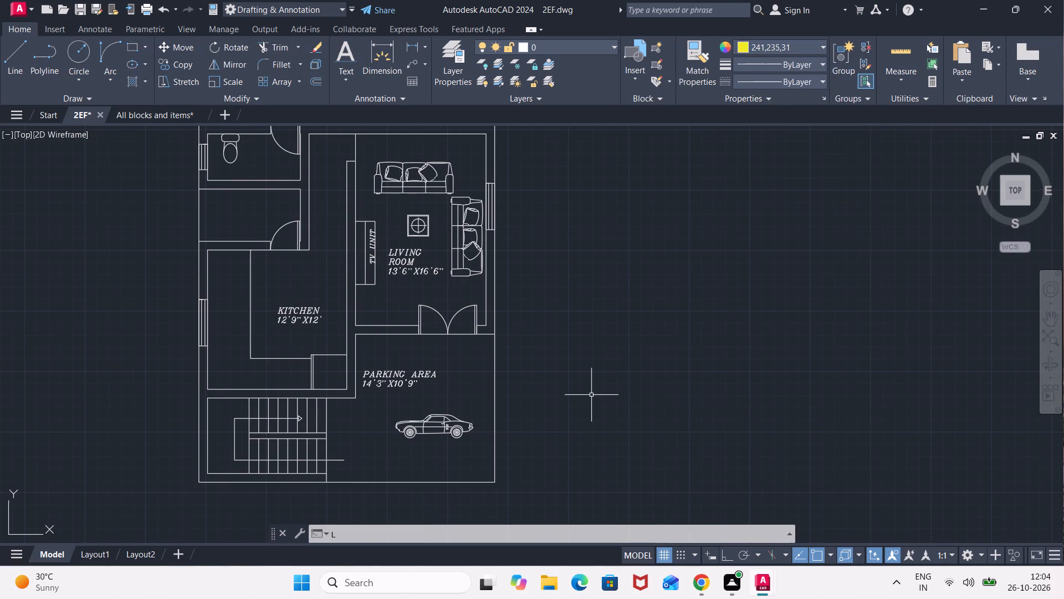
pyautogui.press('Return')
pyautogui.click(600, 397)
pyautogui.click(654, 292)
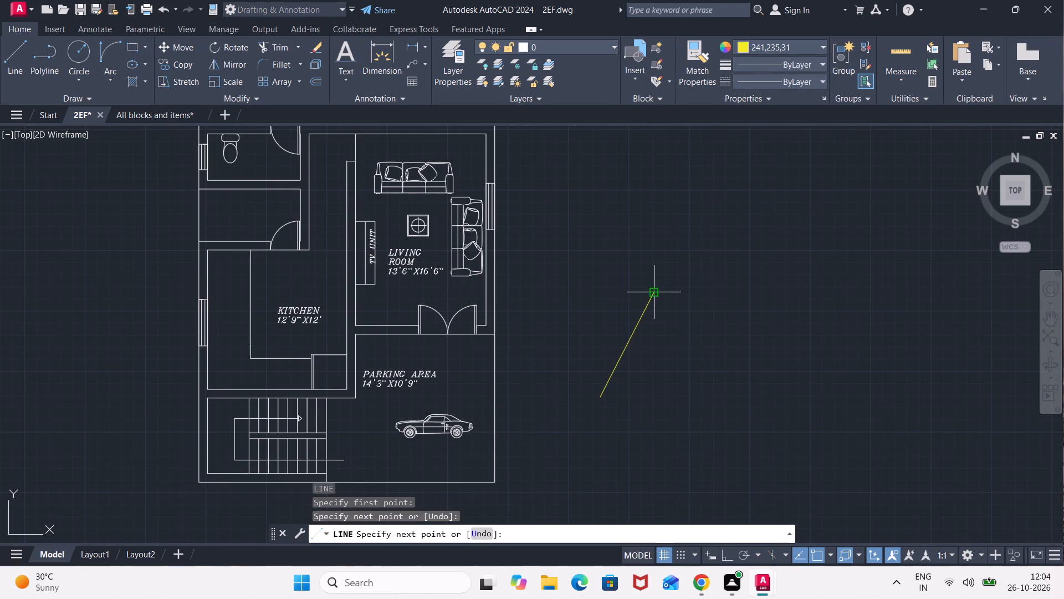
pyautogui.press('Escape')
# Match the yellow sample line's properties onto the double door between LIVING ROOM and PARKING AREA, including its threshold line.
pyautogui.click(689, 80)
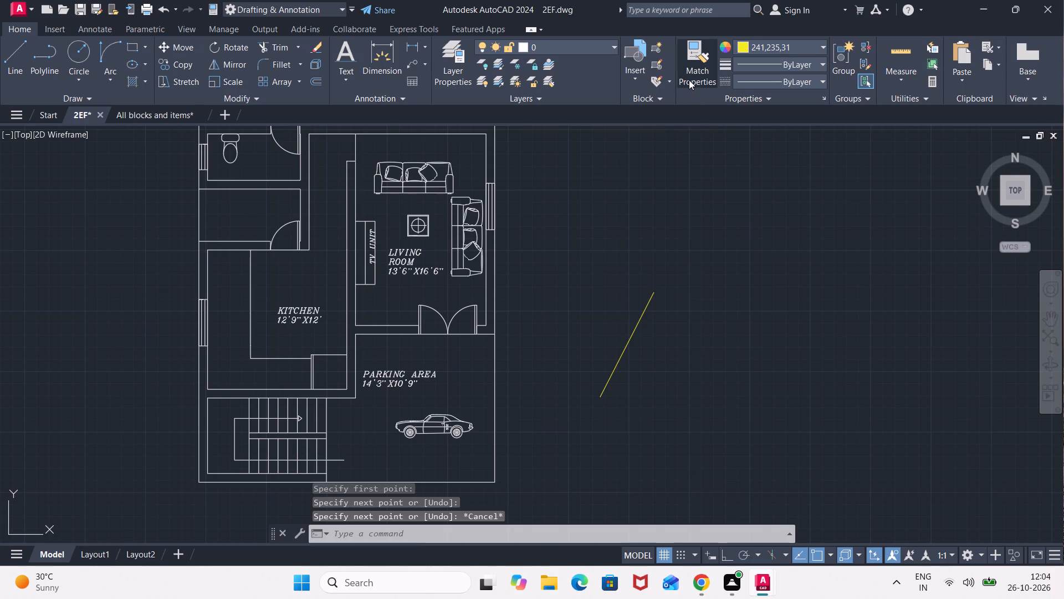
pyautogui.click(637, 329)
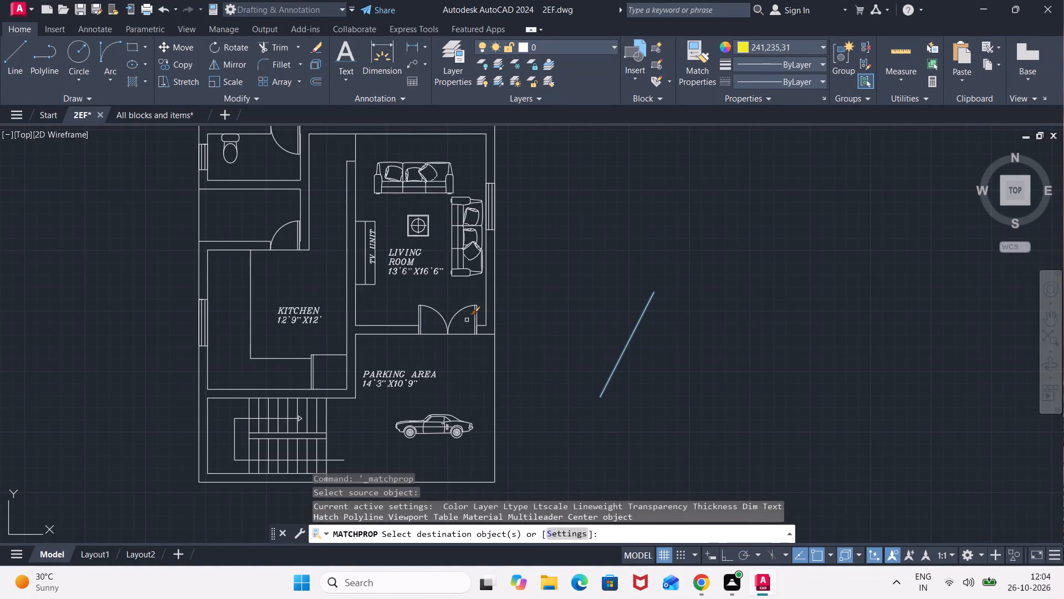
pyautogui.scroll(2, 467, 319)
pyautogui.click(489, 297)
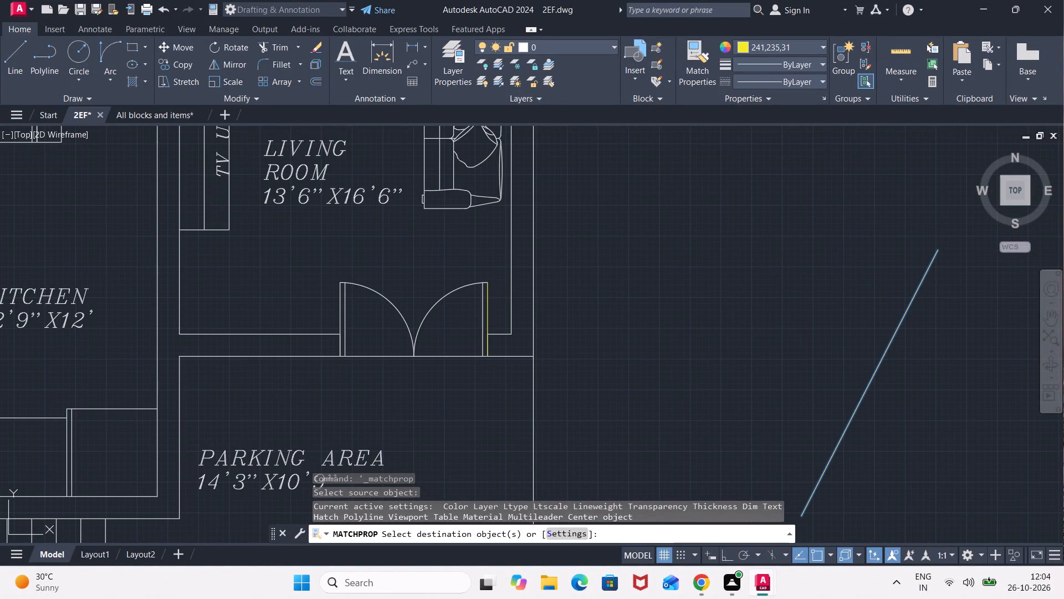
pyautogui.click(499, 266)
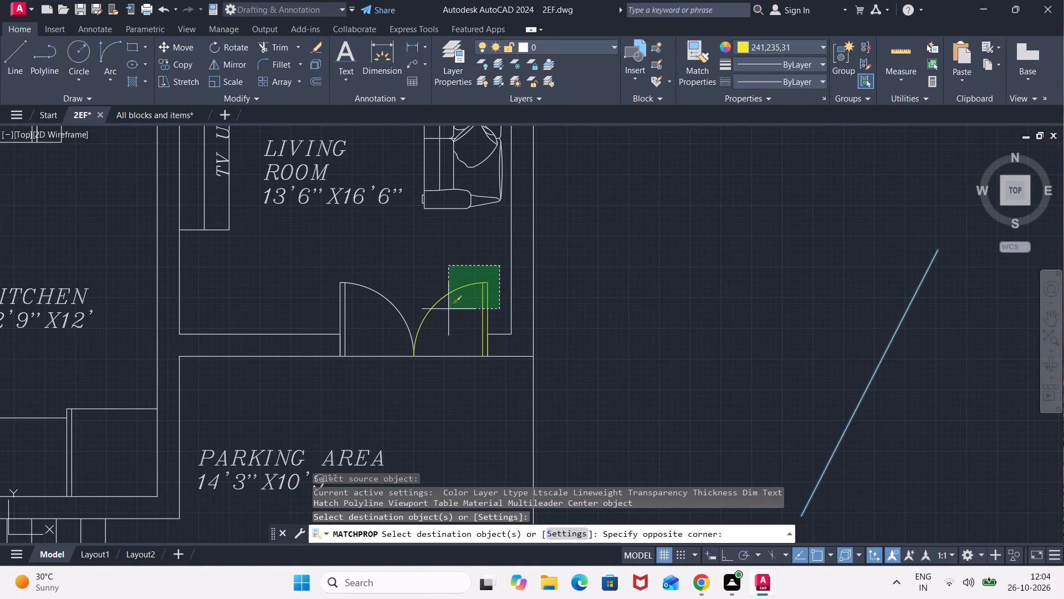
pyautogui.click(336, 308)
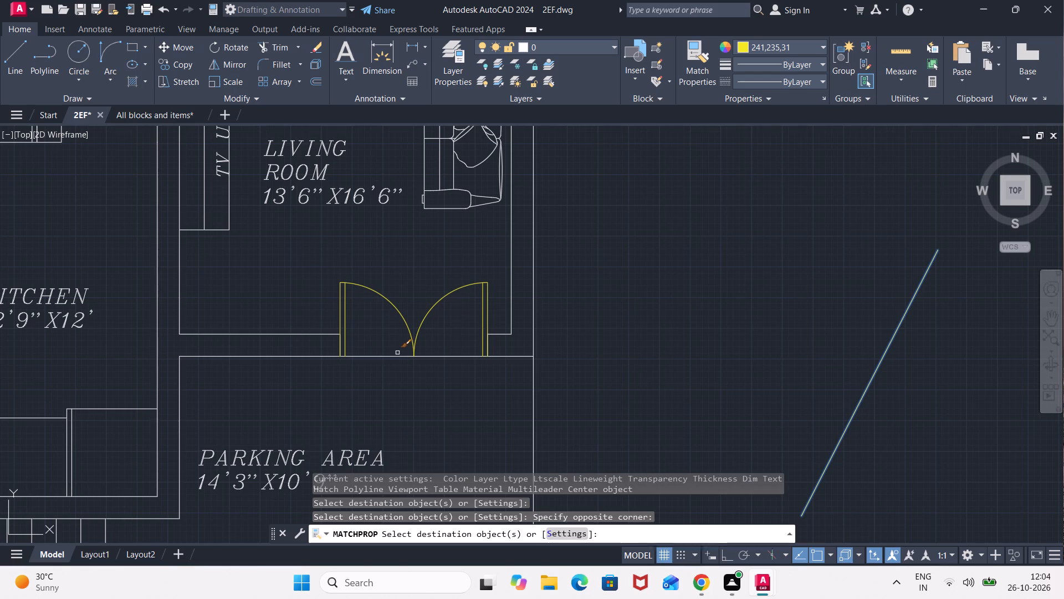
pyautogui.click(397, 357)
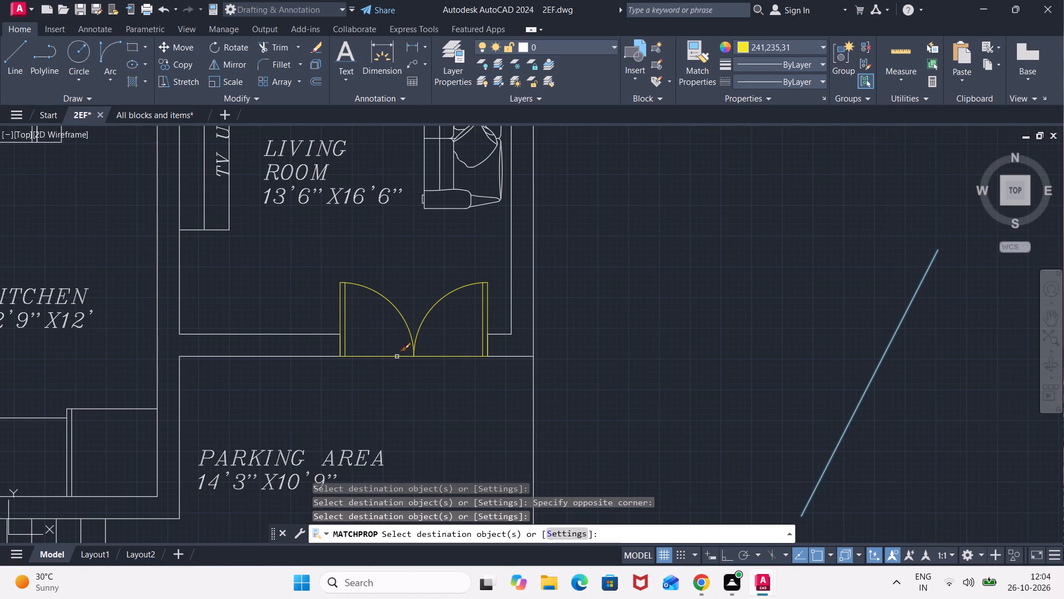
# Match the yellow sample line's properties onto the door of the unlabelled room above KITCHEN, including its threshold line.
pyautogui.scroll(-1, 375, 356)
pyautogui.moveTo(200, 336); pyautogui.dragTo(362, 341, button='middle')
pyautogui.scroll(2, 333, 177)
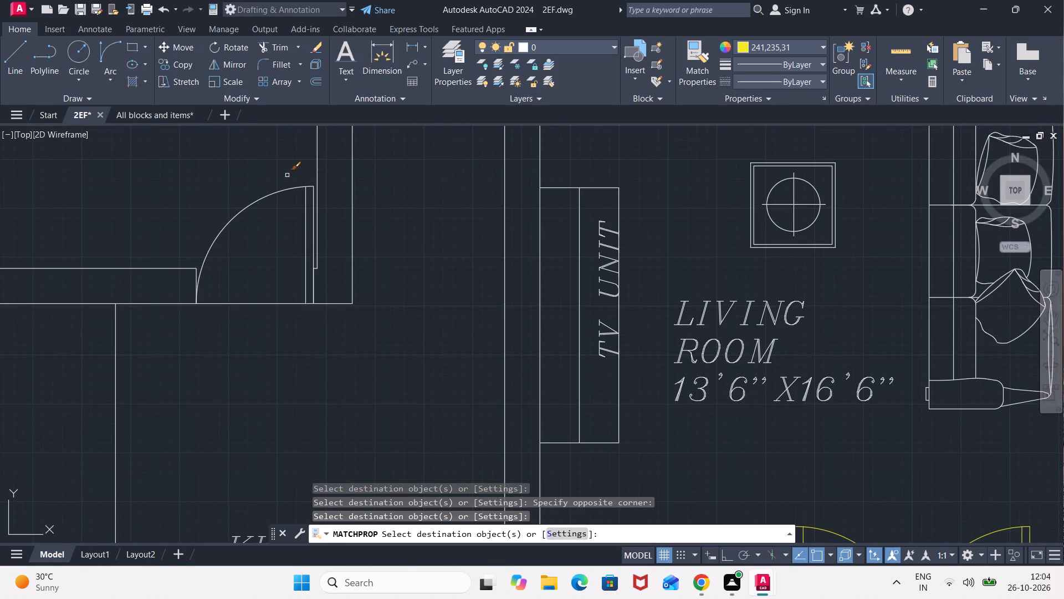
pyautogui.scroll(2, 314, 172)
pyautogui.click(309, 180)
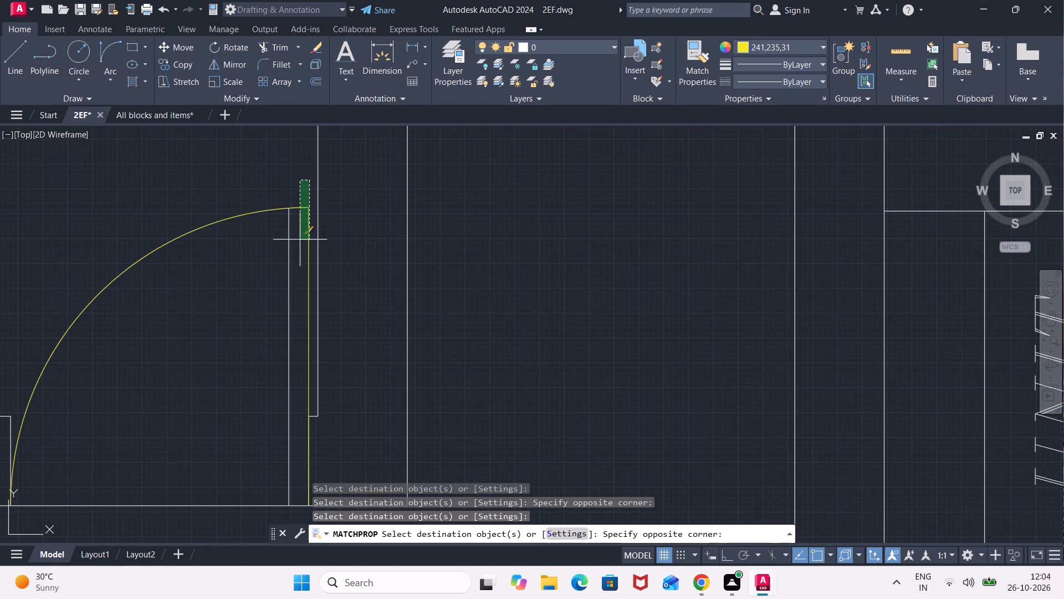
pyautogui.click(178, 264)
pyautogui.moveTo(147, 466); pyautogui.dragTo(147, 464, button='middle')
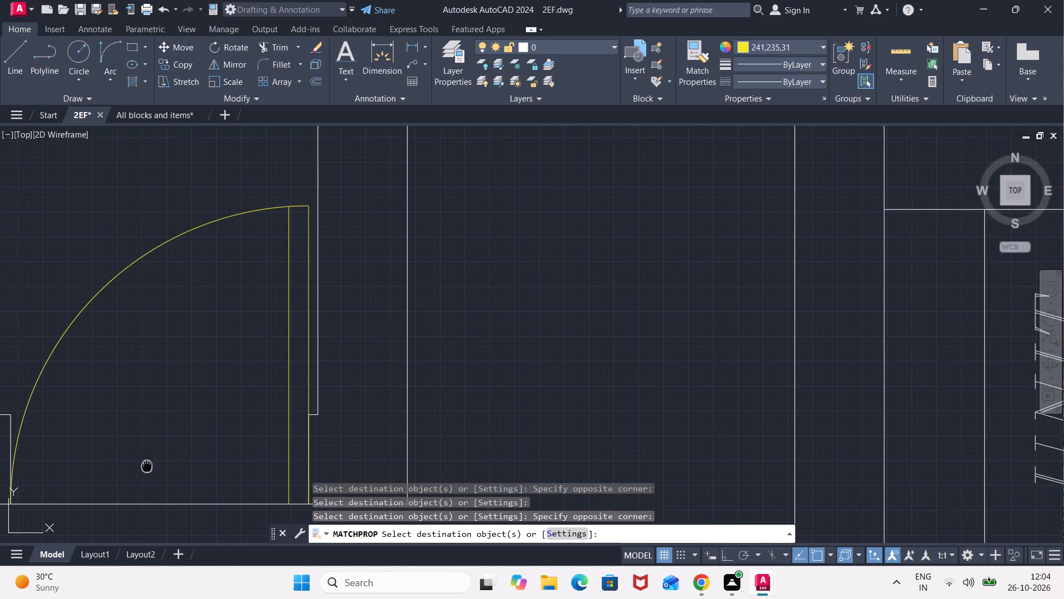
pyautogui.moveTo(147, 464); pyautogui.dragTo(191, 380, button='middle')
pyautogui.click(195, 418)
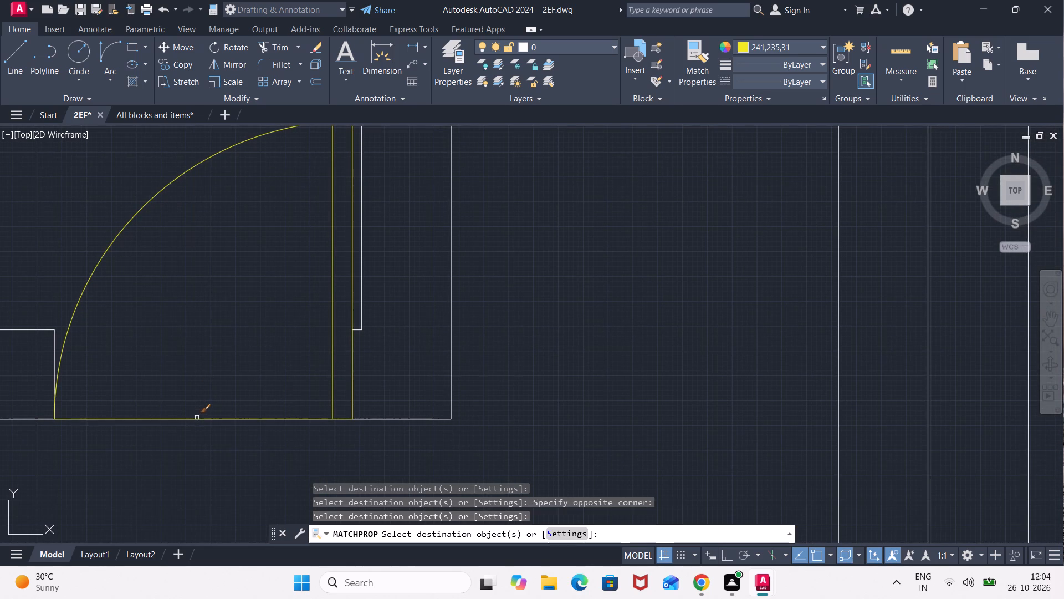
# Match the yellow properties onto the door of the unlabelled toilet room below the BED ROOM side TOILET, including its threshold line.
pyautogui.scroll(-4, 401, 377)
pyautogui.moveTo(466, 380); pyautogui.dragTo(457, 434, button='middle')
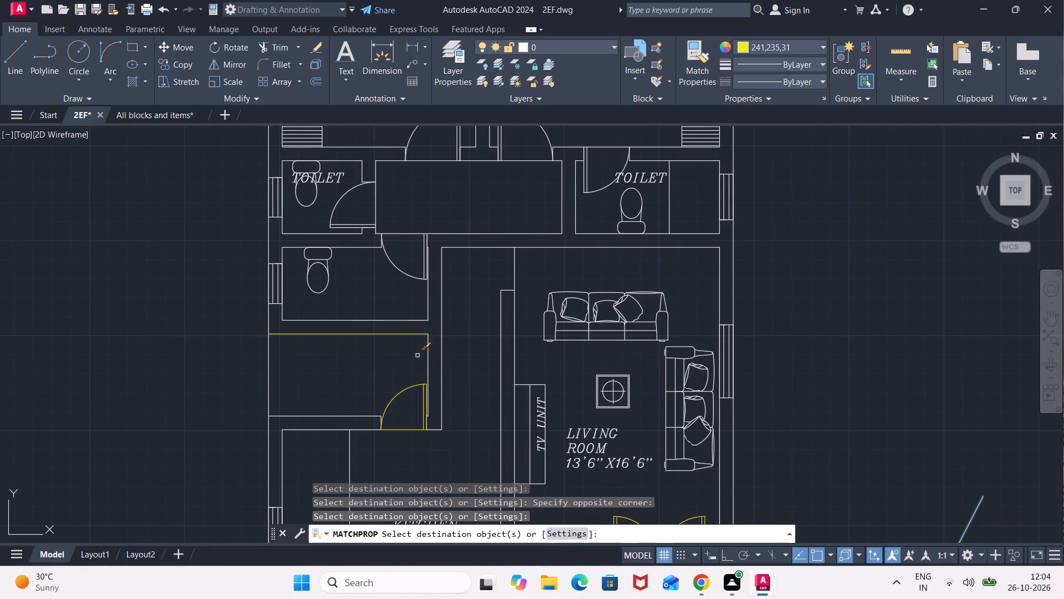
pyautogui.scroll(5, 398, 297)
pyautogui.moveTo(440, 260); pyautogui.dragTo(343, 516, button='middle')
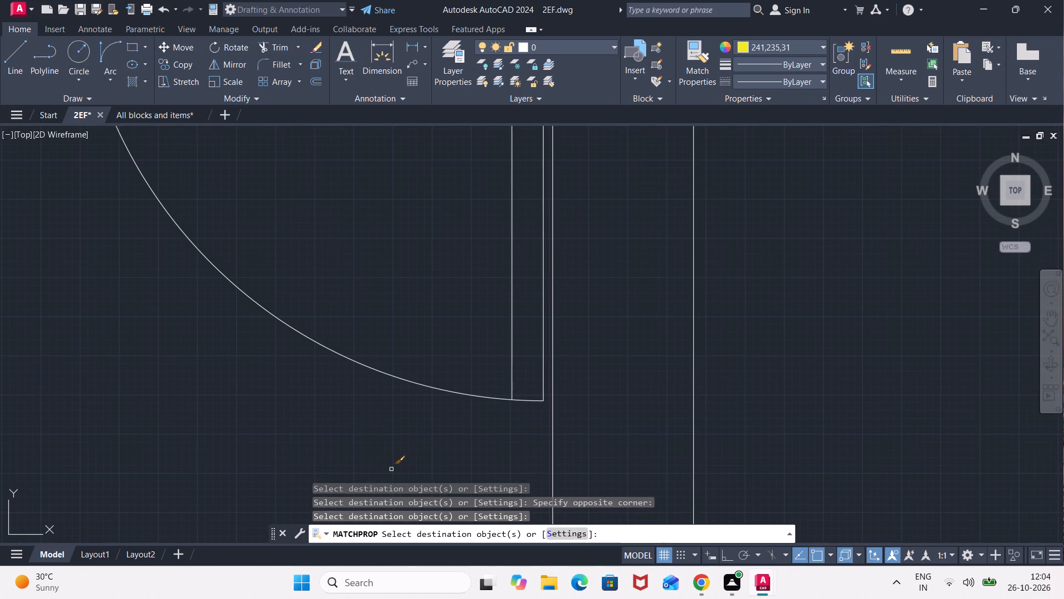
pyautogui.click(546, 395)
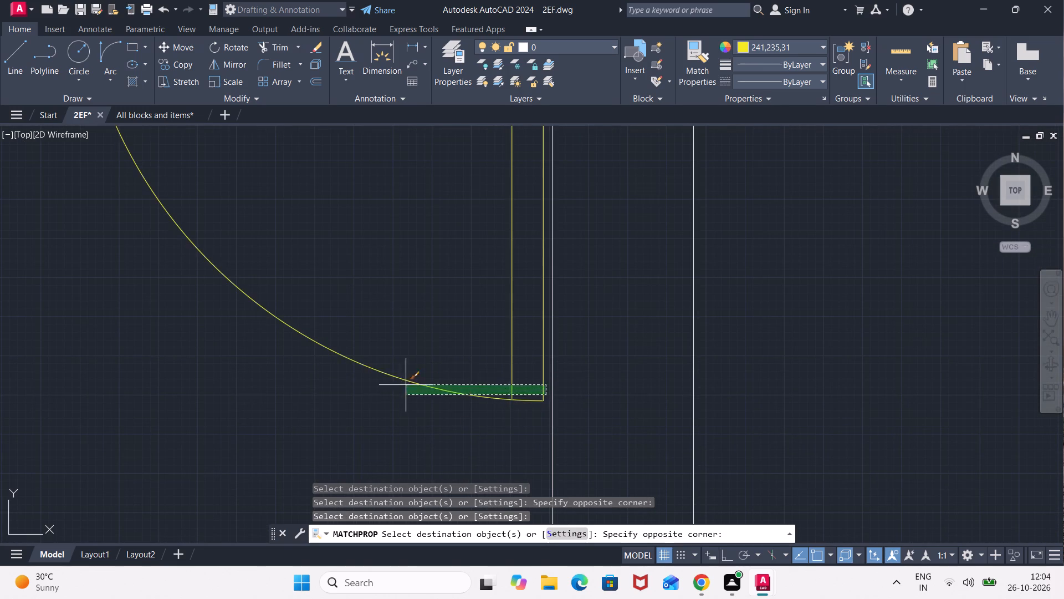
pyautogui.click(319, 361)
pyautogui.moveTo(409, 293); pyautogui.dragTo(455, 478, button='middle')
pyautogui.scroll(-3, 453, 474)
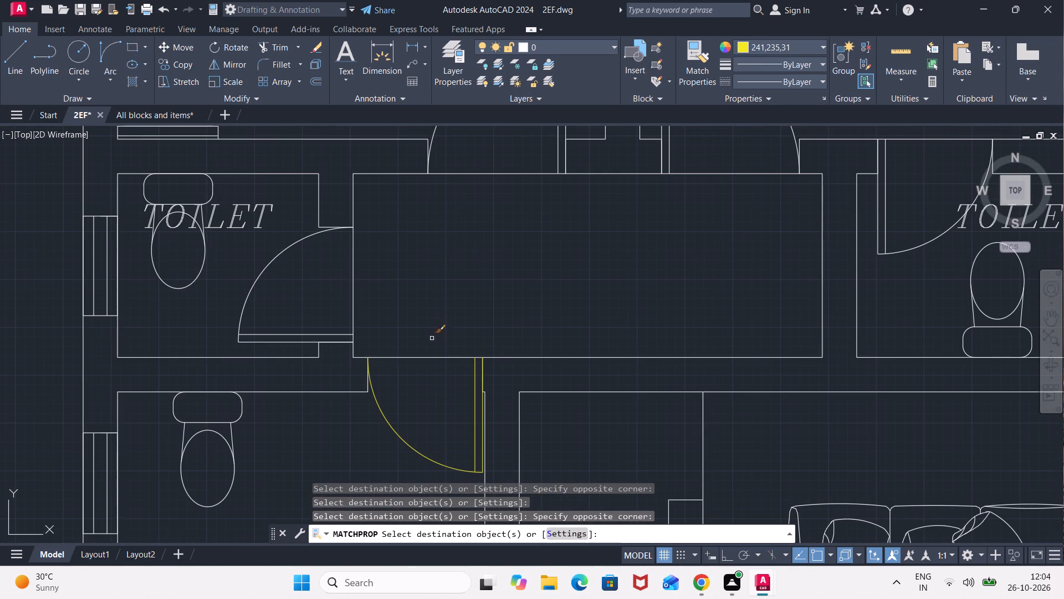
pyautogui.click(433, 358)
# Match the yellow properties onto the door of the TOILET below BED ROOM, including its threshold line.
pyautogui.click(273, 232)
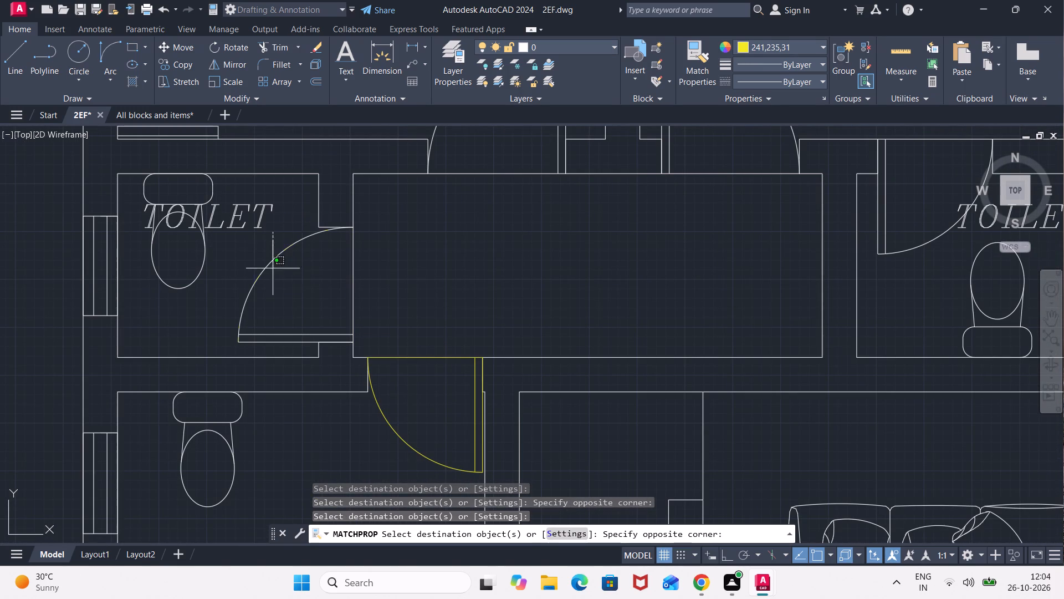
pyautogui.click(234, 347)
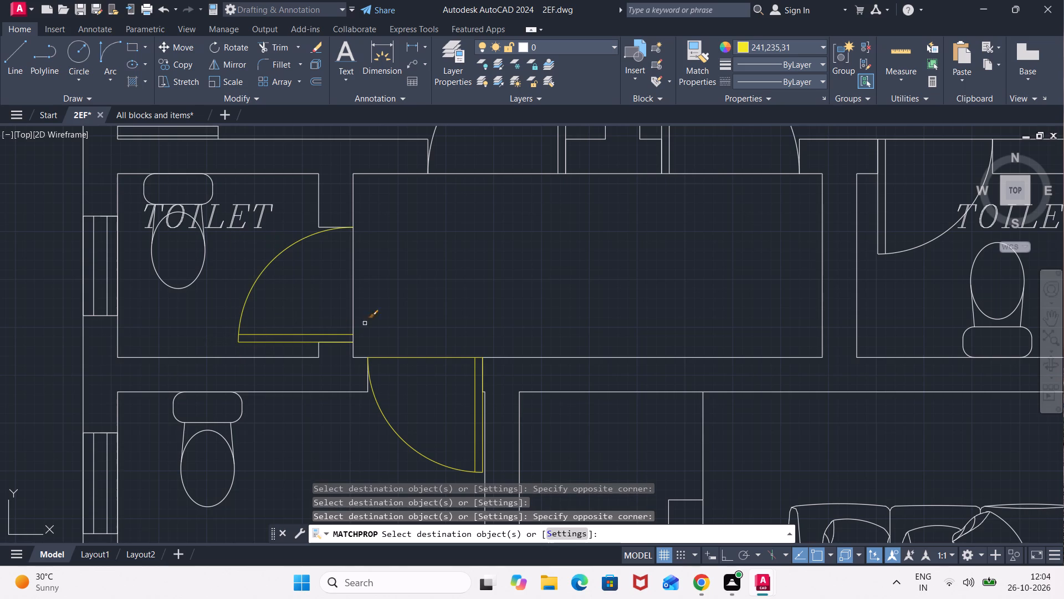
pyautogui.click(351, 296)
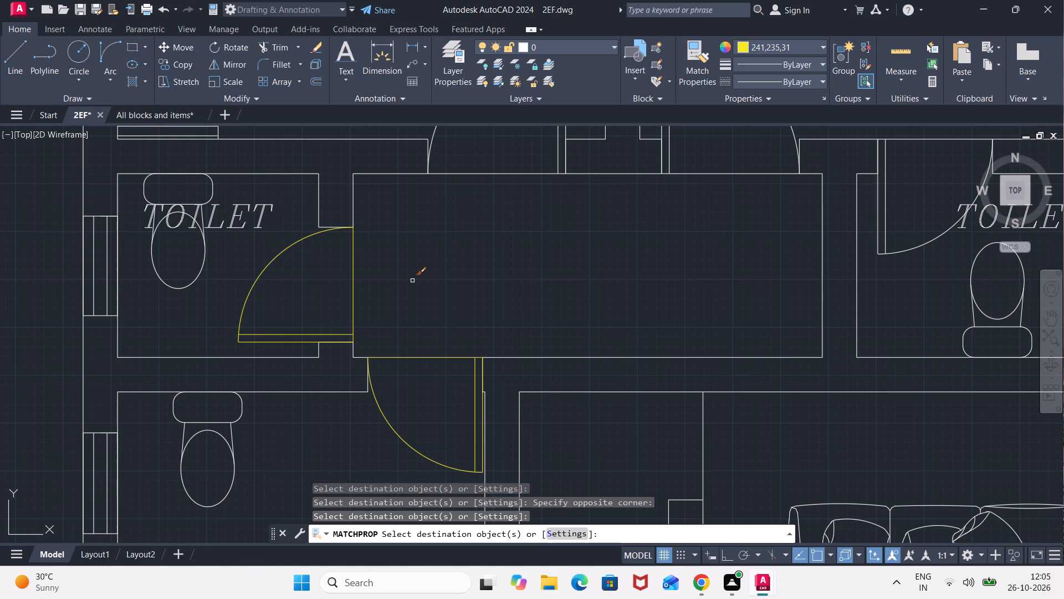
# Match the yellow properties onto the BED ROOM and MASTER BED ROOM doors opening off the passage, including their threshold lines.
pyautogui.scroll(-2, 456, 249)
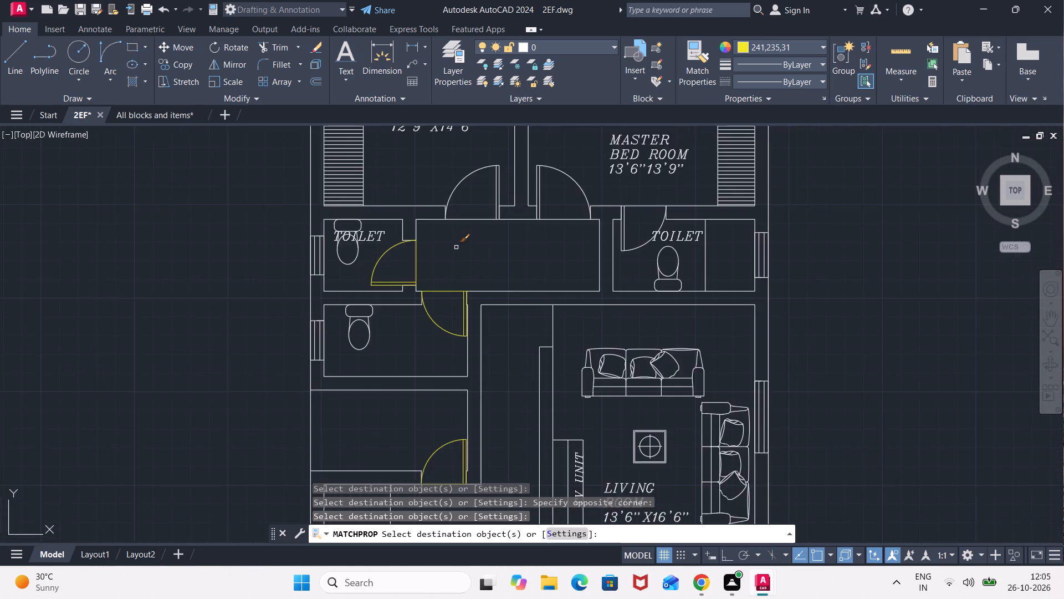
pyautogui.moveTo(456, 247); pyautogui.dragTo(396, 288, button='middle')
pyautogui.scroll(1, 438, 223)
pyautogui.click(451, 198)
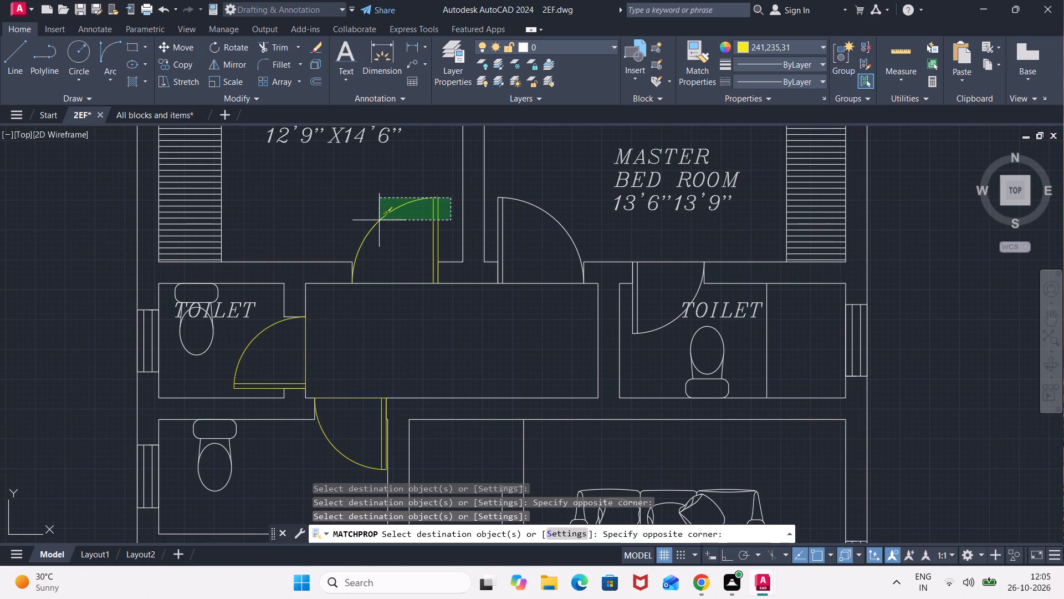
pyautogui.click(377, 220)
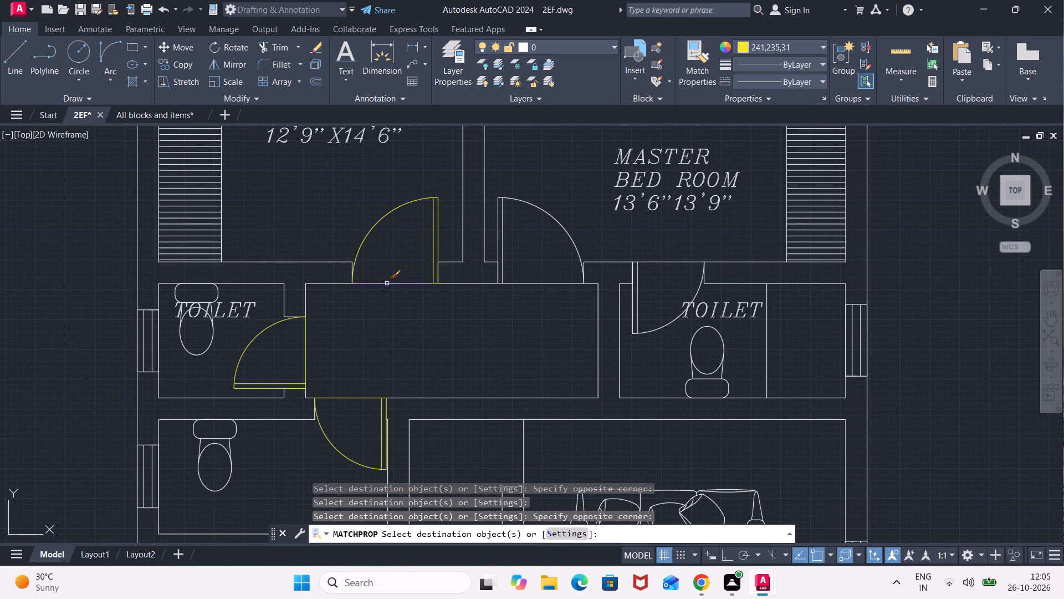
pyautogui.click(387, 283)
pyautogui.click(551, 201)
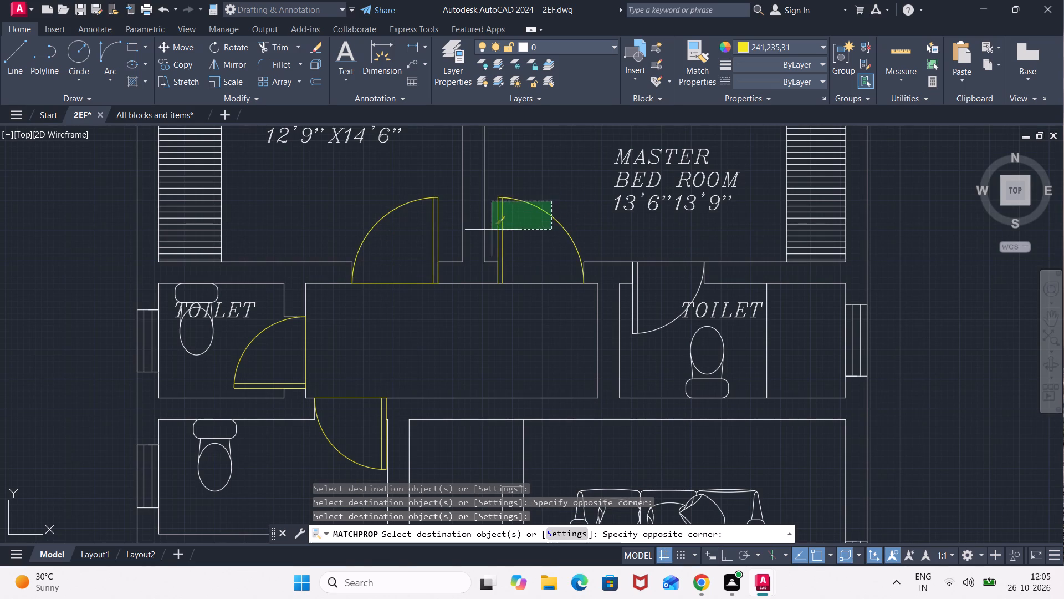
pyautogui.click(490, 231)
pyautogui.click(522, 283)
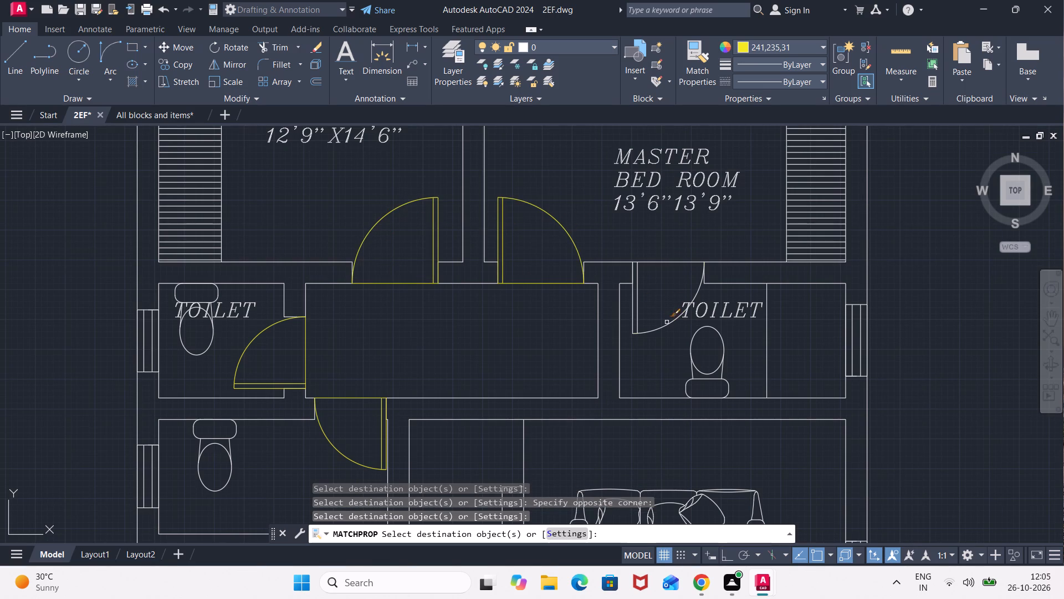
# Match the yellow properties onto the door between MASTER BED ROOM and its TOILET, including the threshold line, and end the matching.
pyautogui.scroll(2, 669, 328)
pyautogui.click(670, 323)
pyautogui.click(567, 324)
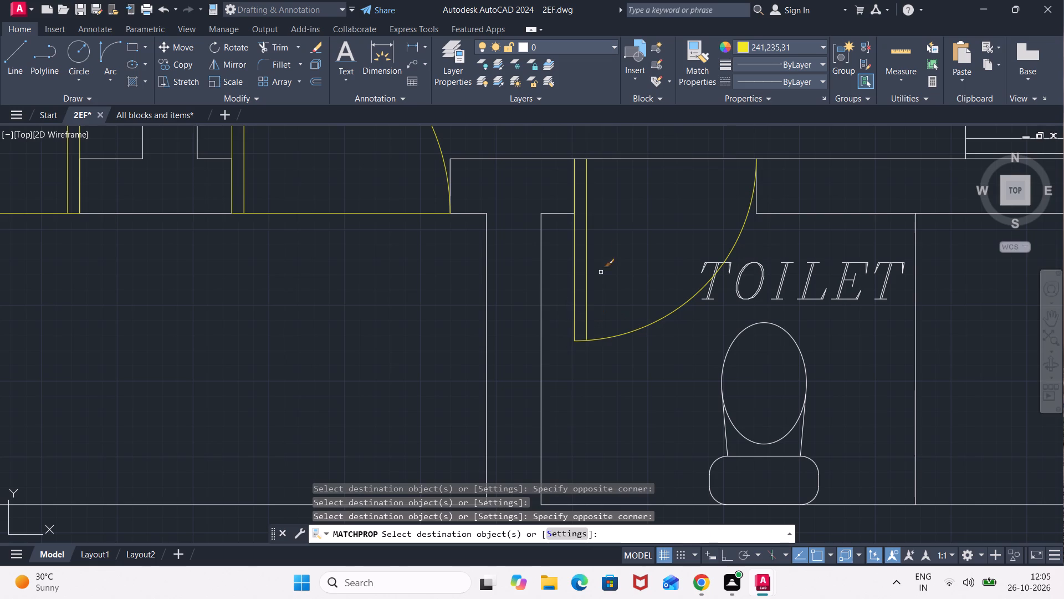
pyautogui.click(681, 158)
pyautogui.scroll(-2, 673, 348)
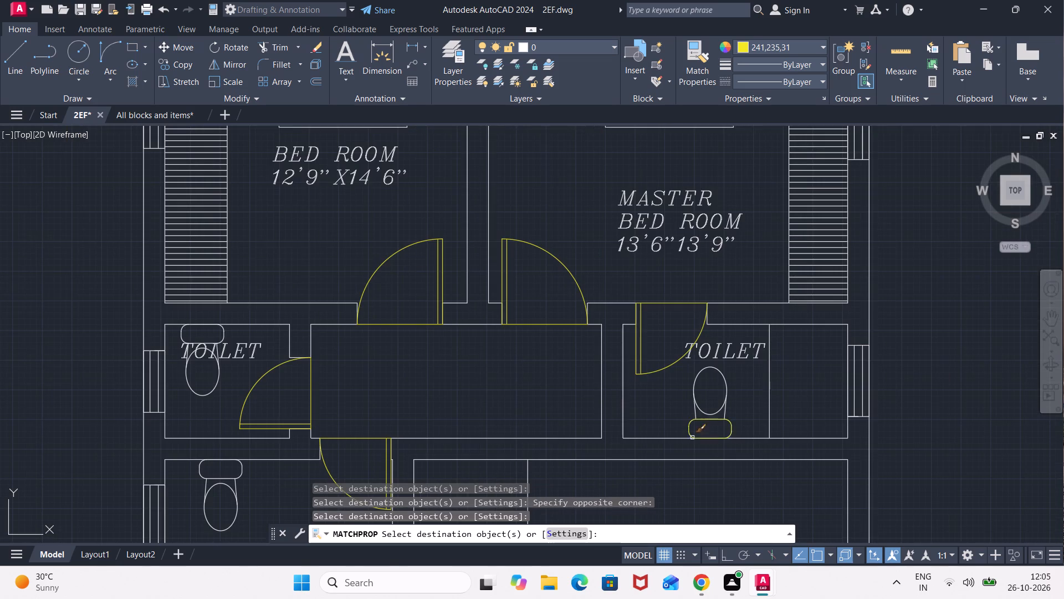
pyautogui.moveTo(698, 474); pyautogui.dragTo(577, 247, button='middle')
pyautogui.moveTo(617, 422); pyautogui.dragTo(547, 128, button='middle')
pyautogui.scroll(-1, 529, 287)
pyautogui.scroll(-2, 484, 338)
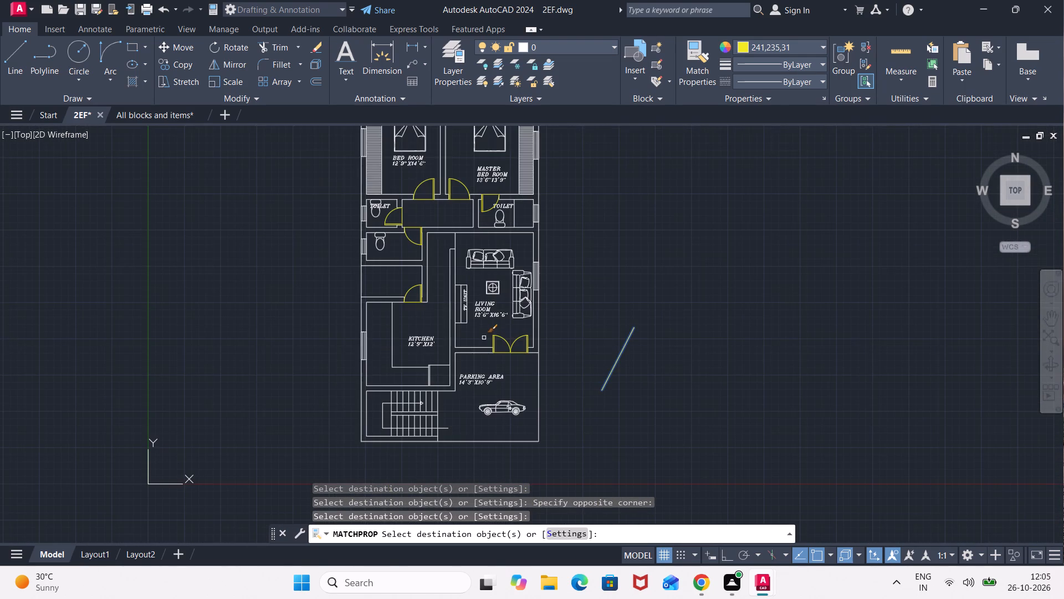
pyautogui.moveTo(446, 210); pyautogui.dragTo(428, 283, button='middle')
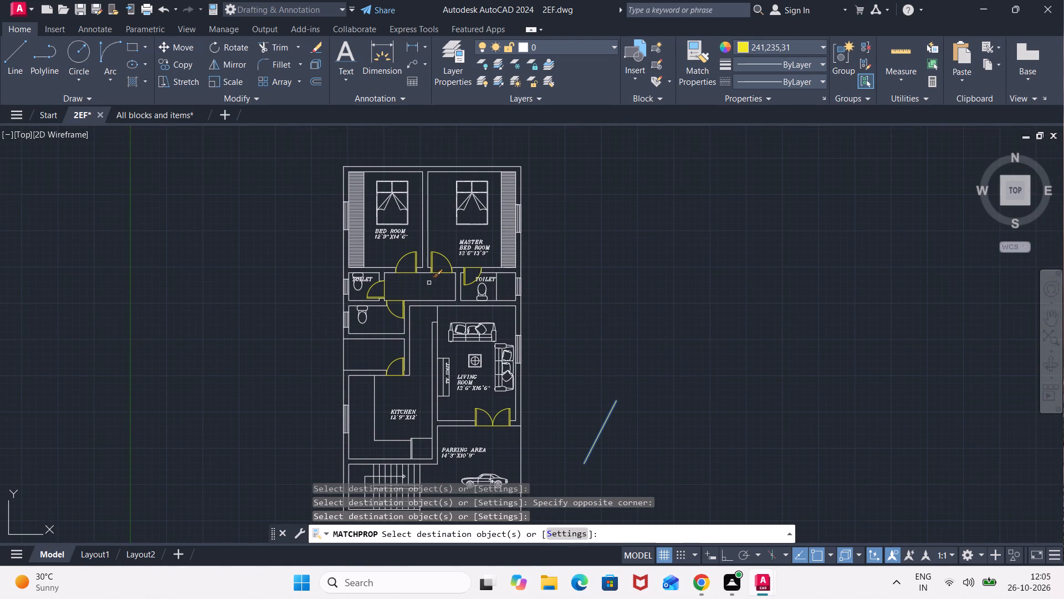
pyautogui.press('Escape')
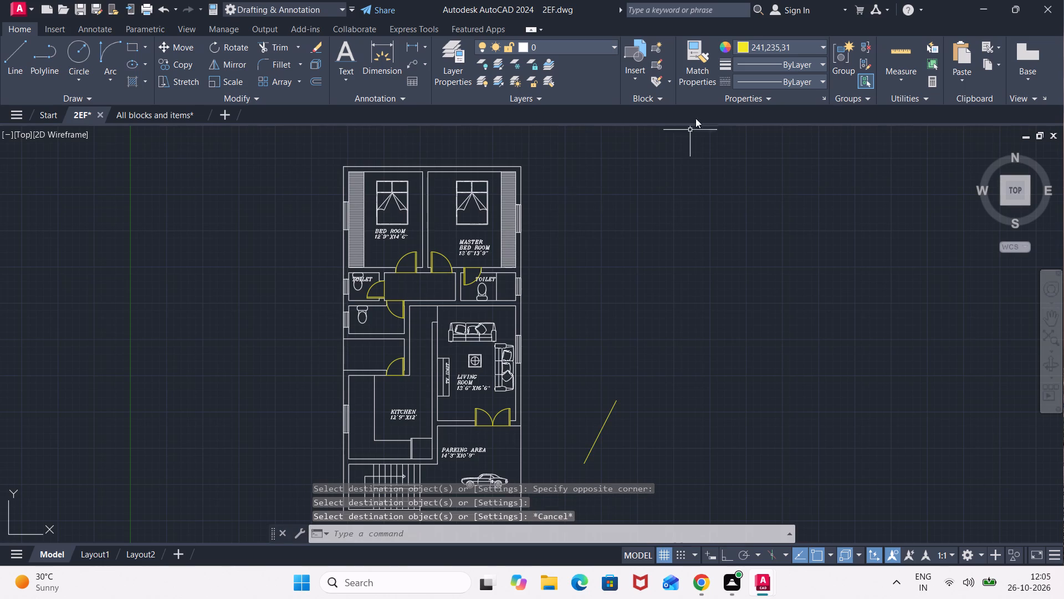
# Delete the yellow sample line outside the plan.
pyautogui.click(612, 427)
pyautogui.click(585, 409)
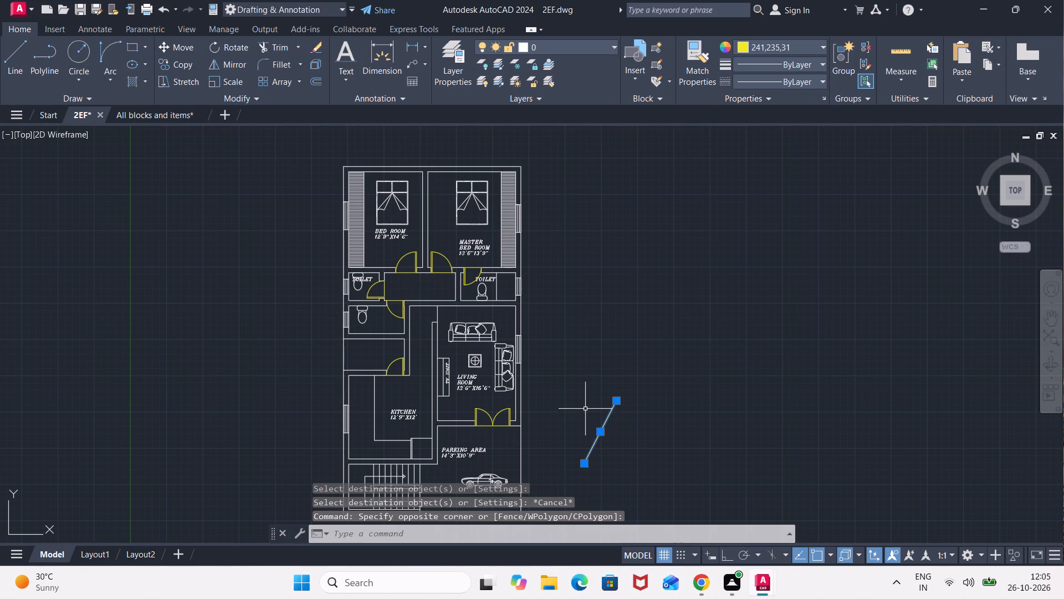
pyautogui.press('Delete')
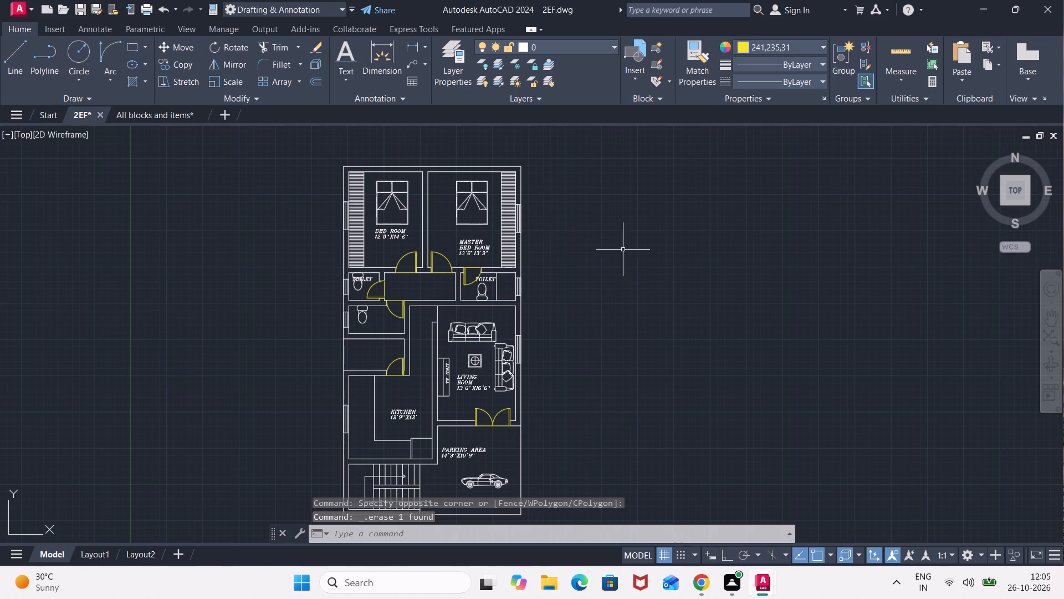
# Set the current colour to orange 242,103,34 and draw a slanted sample line outside the plan, right of the toilets.
pyautogui.click(743, 49)
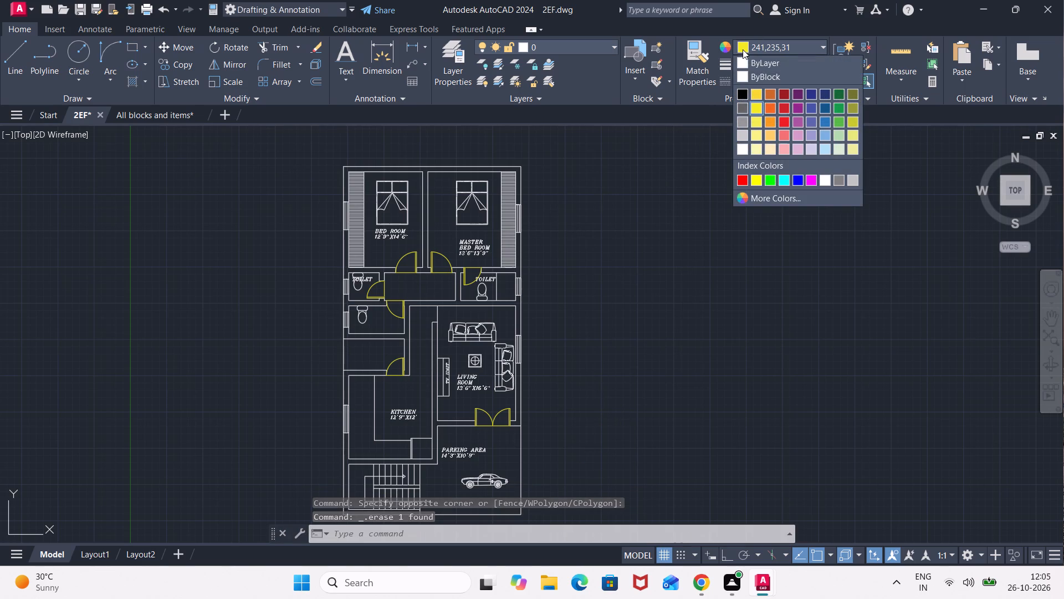
pyautogui.click(772, 107)
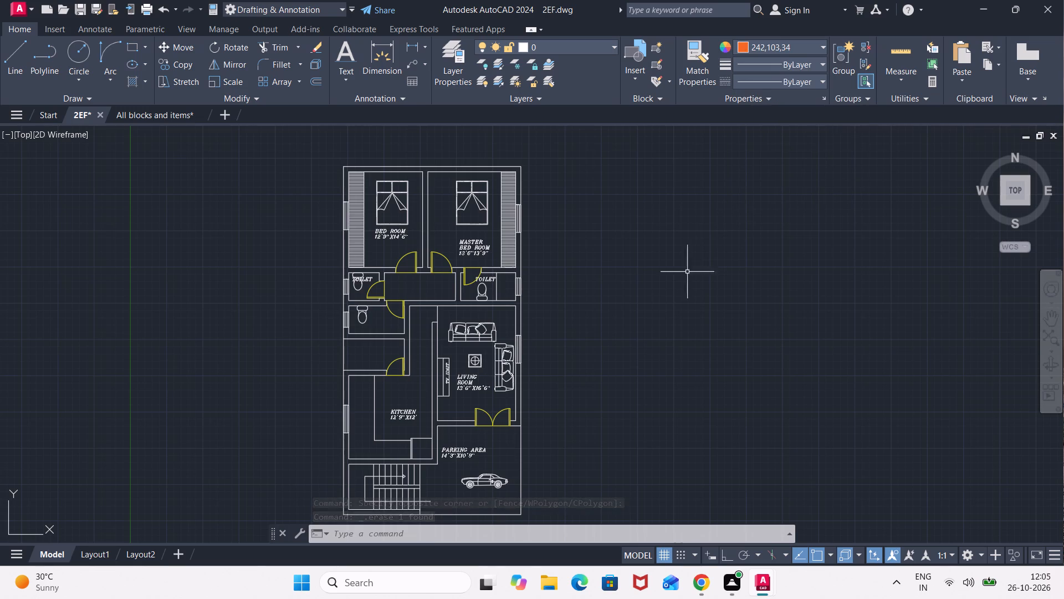
pyautogui.press('l')
pyautogui.press('Return')
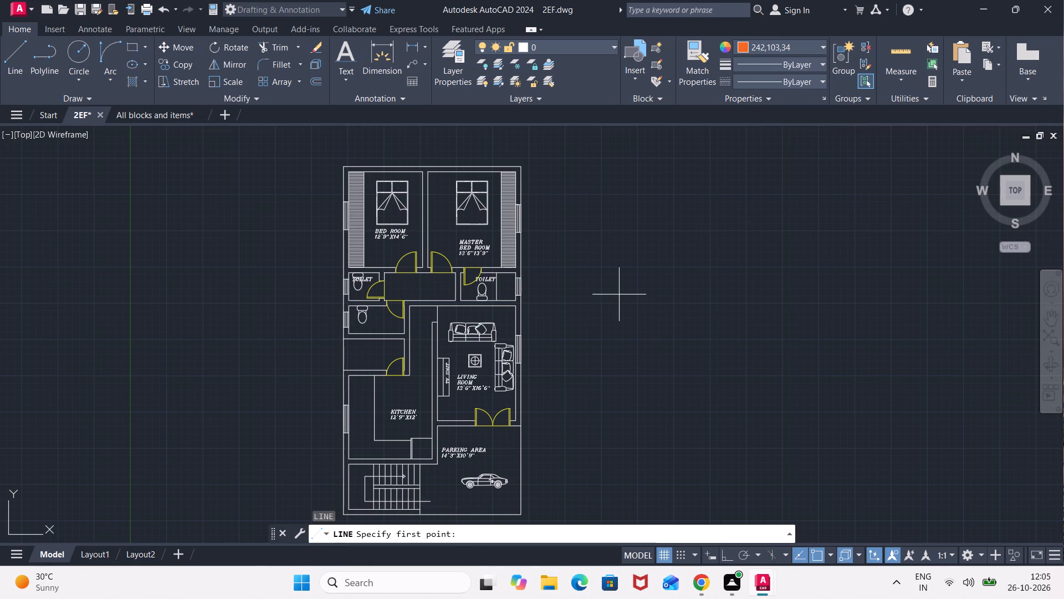
pyautogui.click(599, 295)
pyautogui.click(663, 220)
pyautogui.press('Escape')
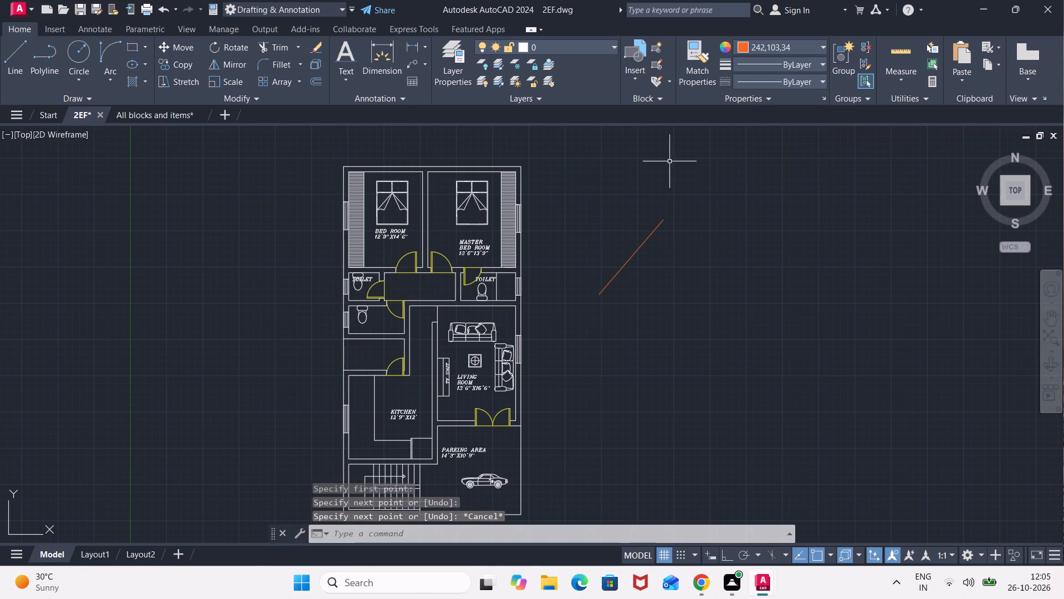
# Match the orange sample line's properties onto the wardrobe hatch in BED ROOM and MASTER BED ROOM.
pyautogui.click(688, 73)
pyautogui.click(651, 233)
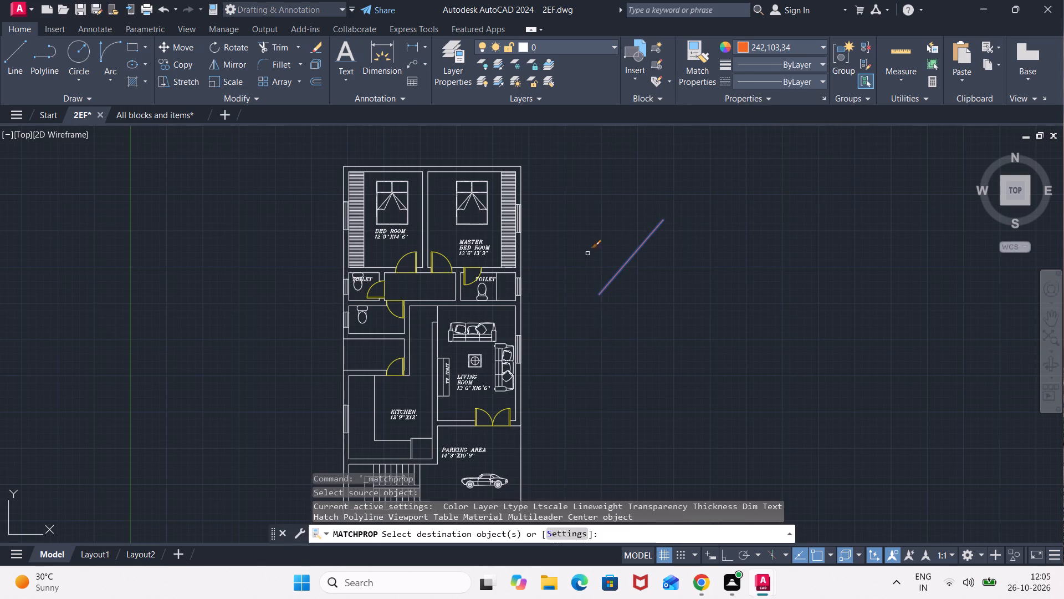
pyautogui.scroll(2, 480, 245)
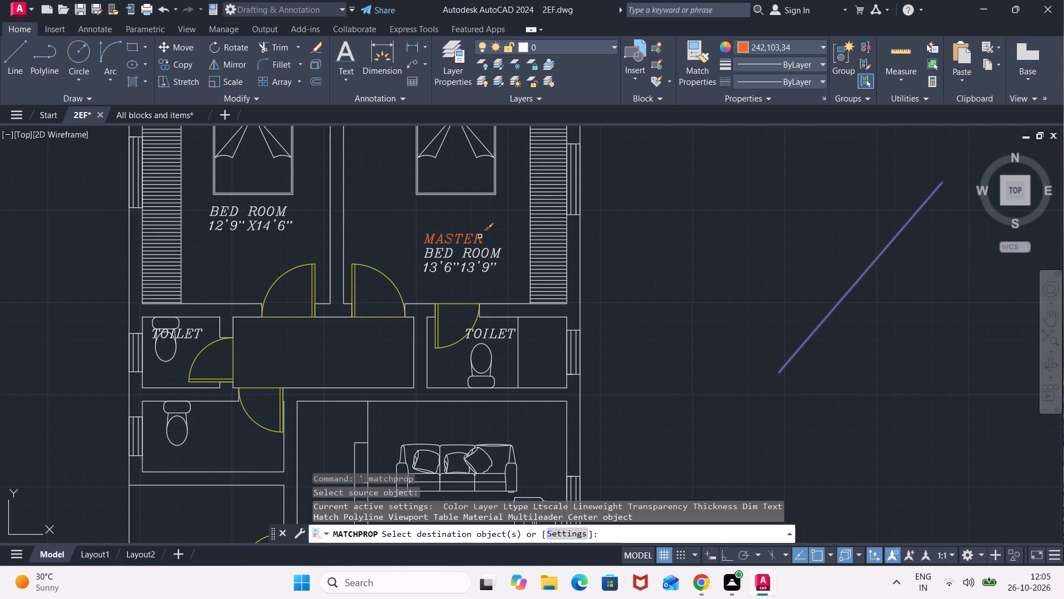
pyautogui.click(552, 232)
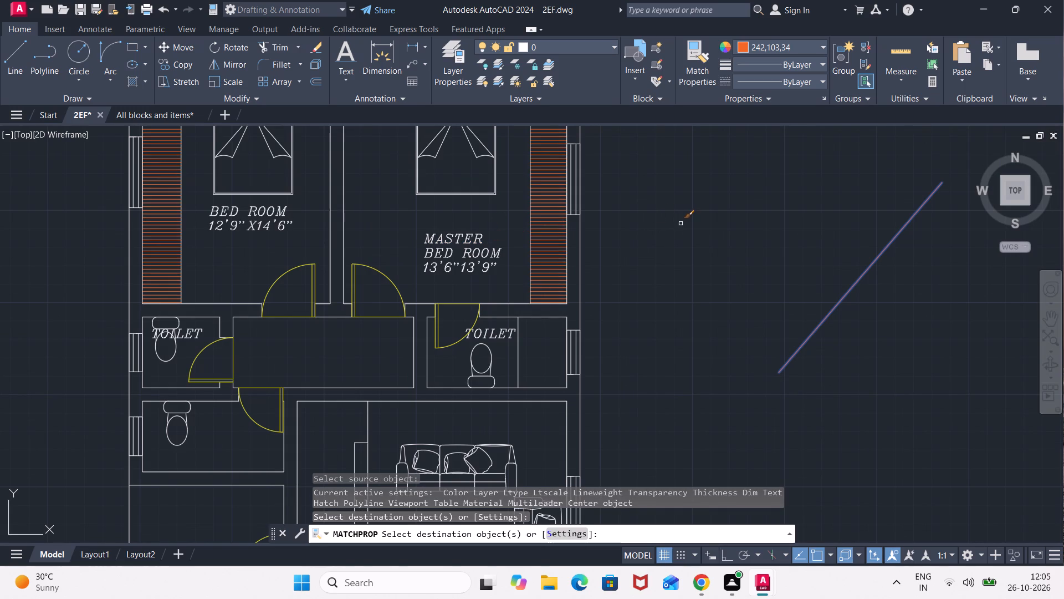
pyautogui.press('Escape')
# Delete the orange sample line outside the plan.
pyautogui.scroll(-2, 815, 216)
pyautogui.click(860, 232)
pyautogui.click(803, 230)
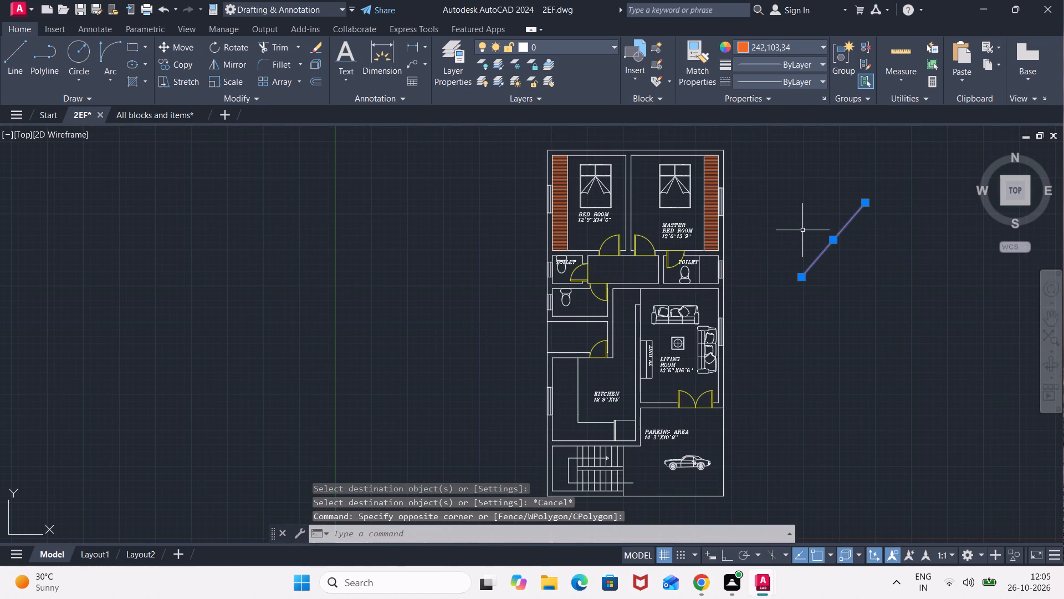
pyautogui.press('Delete')
# Set the current colour to green 88,186,72 and draw a nearly vertical sample line outside the plan, right of the toilets.
pyautogui.click(743, 50)
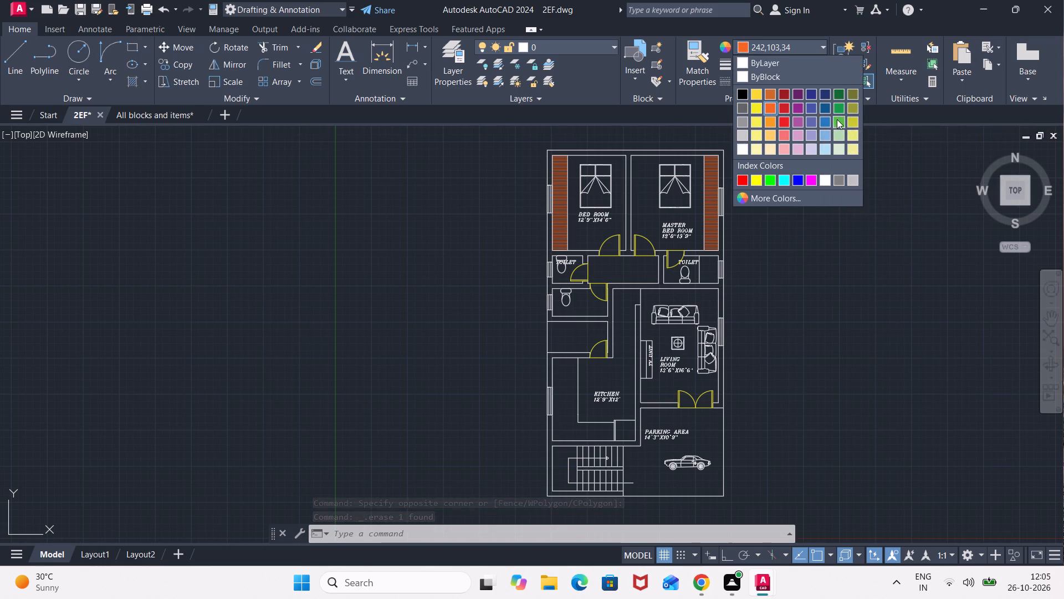
pyautogui.click(836, 119)
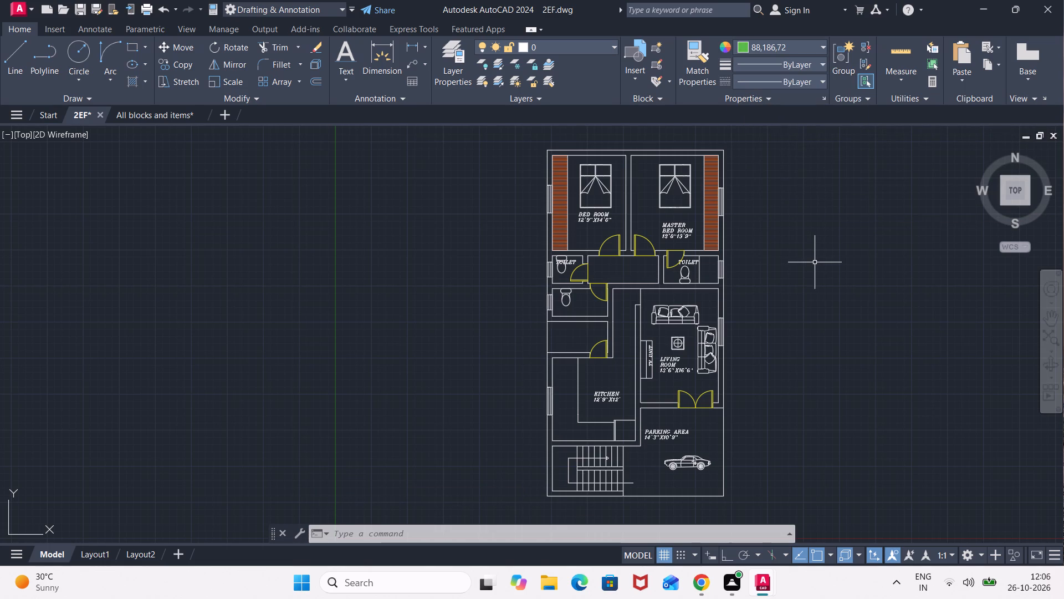
pyautogui.press('l')
pyautogui.press('Return')
pyautogui.moveTo(824, 307); pyautogui.dragTo(822, 273)
pyautogui.click(828, 221)
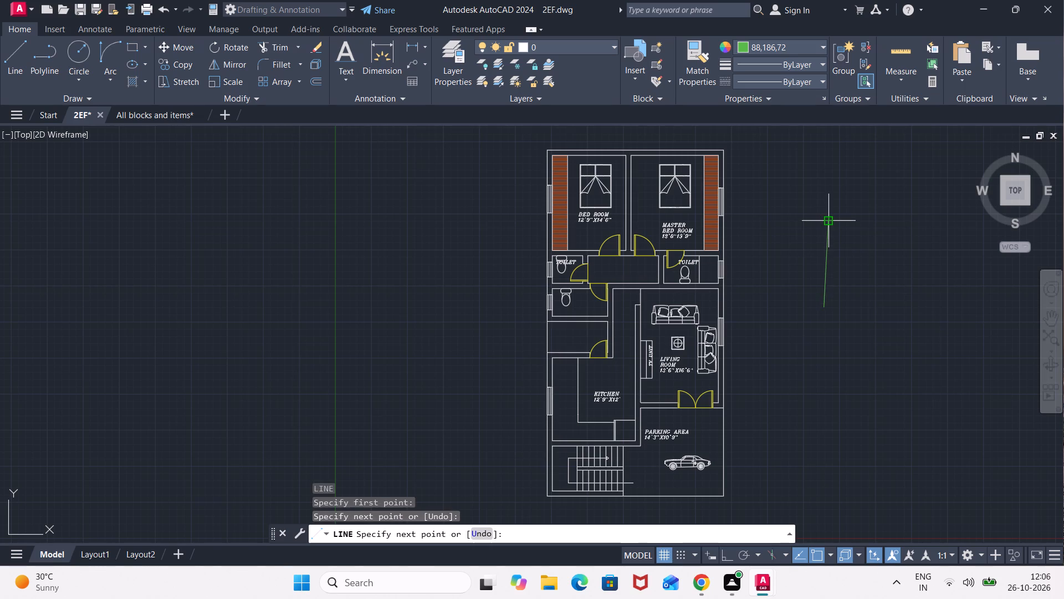
pyautogui.press('Escape')
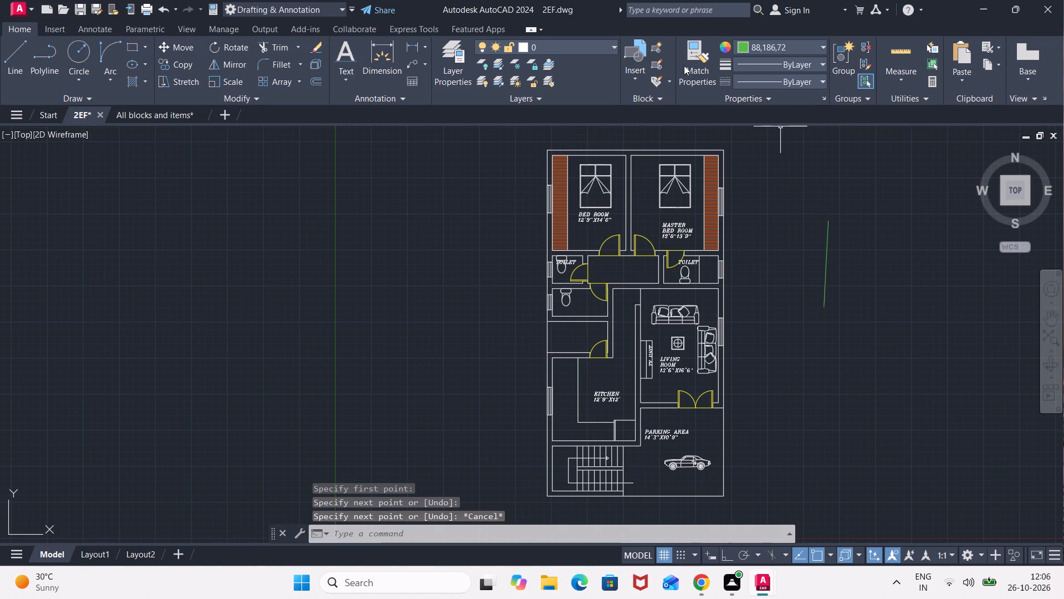
# Match the green sample line's properties onto the right-hand TOILET window and the LIVING ROOM window in the plan's right outer wall.
pyautogui.click(690, 64)
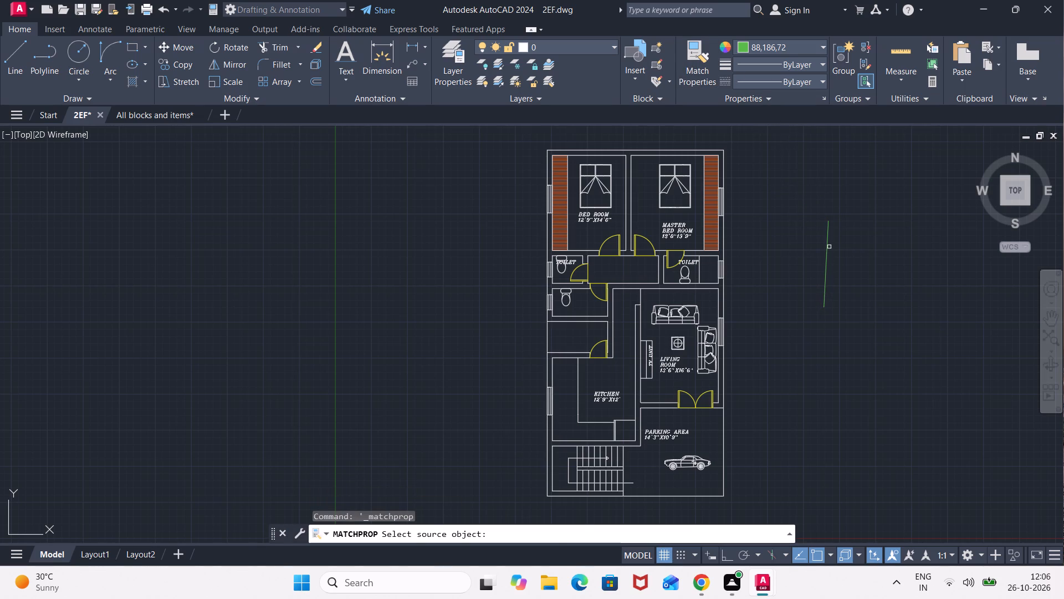
pyautogui.click(829, 247)
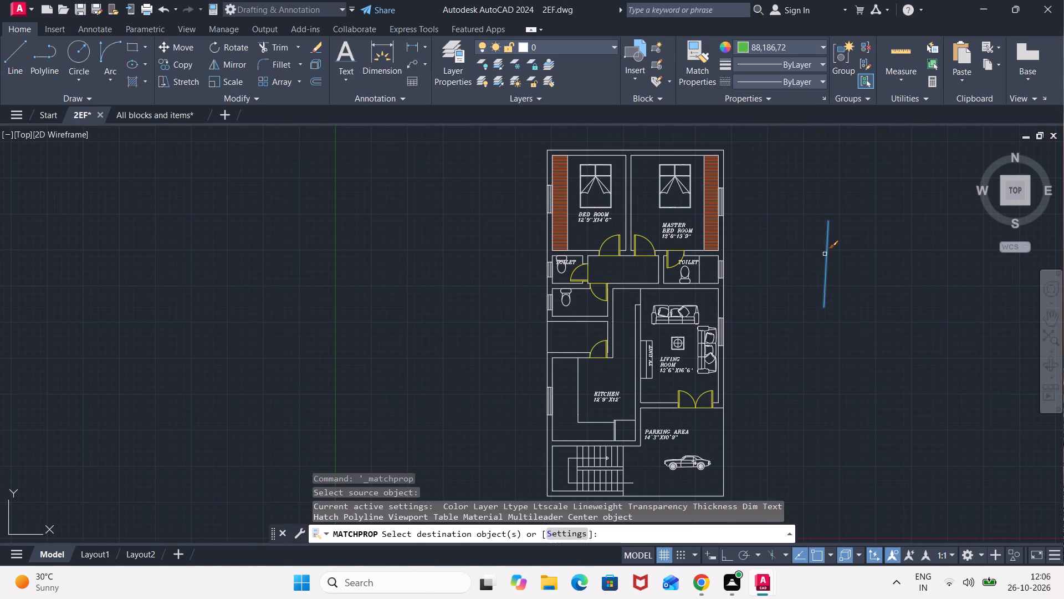
pyautogui.scroll(3, 718, 276)
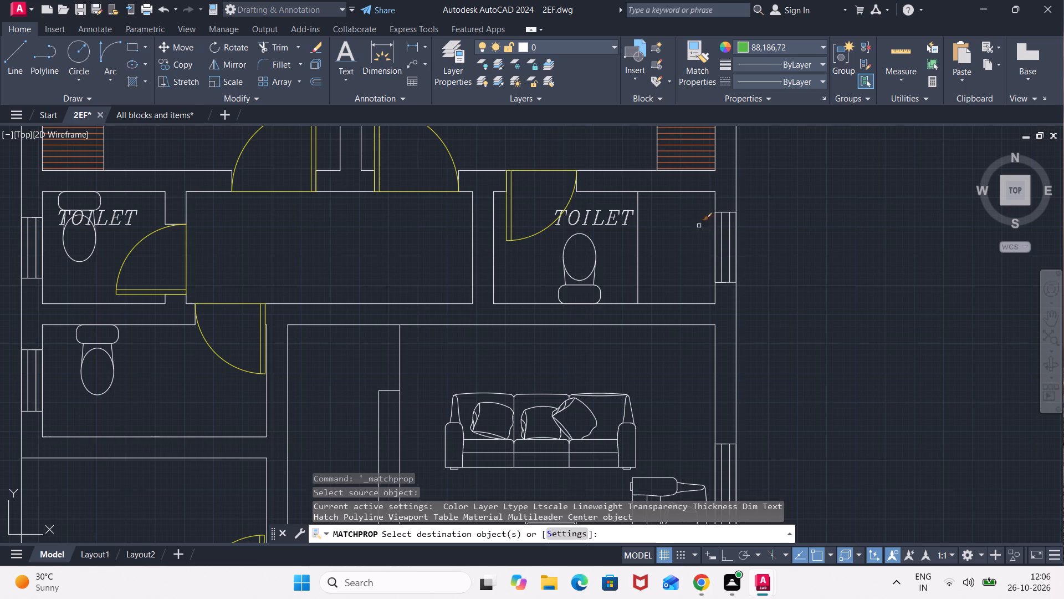
pyautogui.click(707, 200)
pyautogui.click(753, 296)
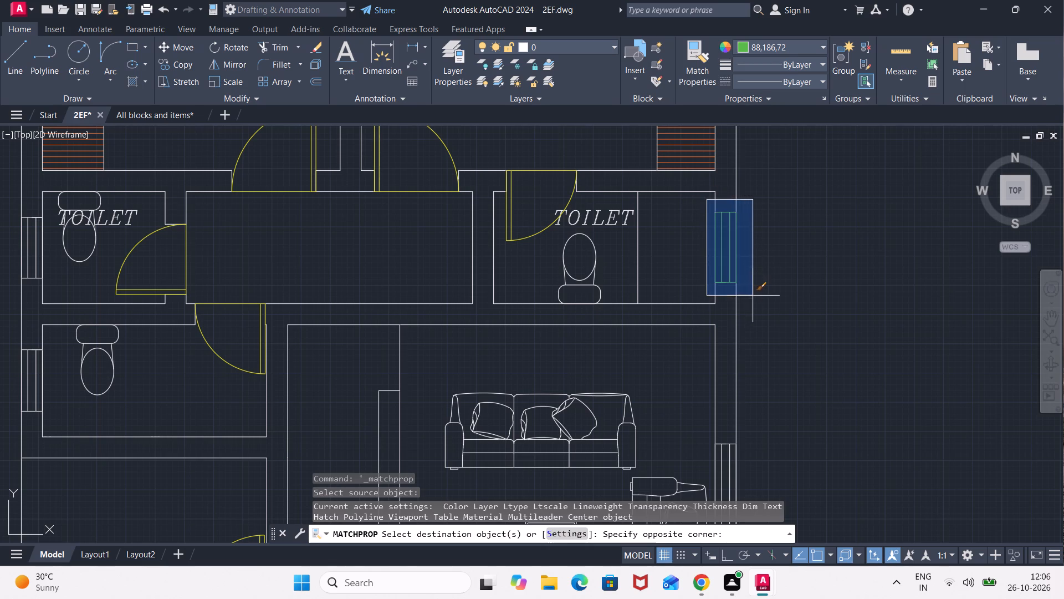
pyautogui.scroll(-2, 775, 353)
pyautogui.moveTo(772, 374); pyautogui.dragTo(627, 251, button='middle')
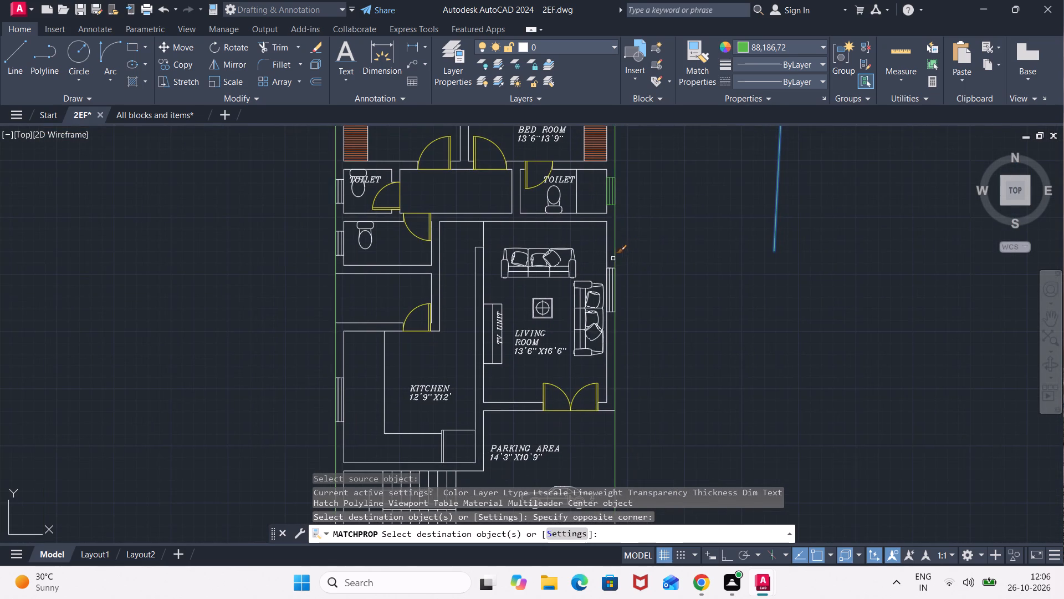
pyautogui.click(603, 265)
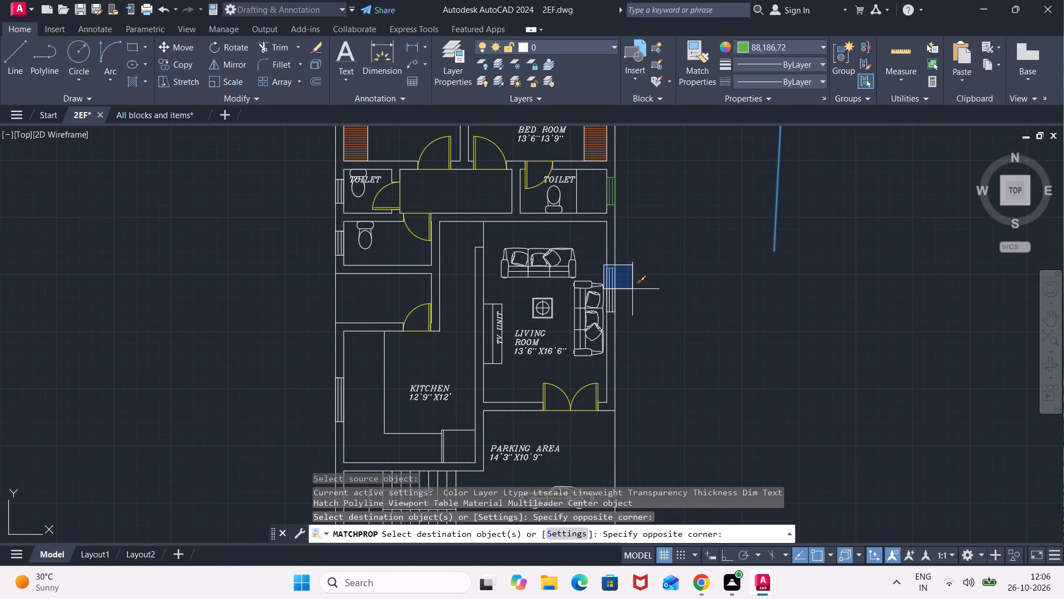
pyautogui.scroll(-1, 621, 280)
pyautogui.moveTo(620, 277); pyautogui.dragTo(490, 238, button='middle')
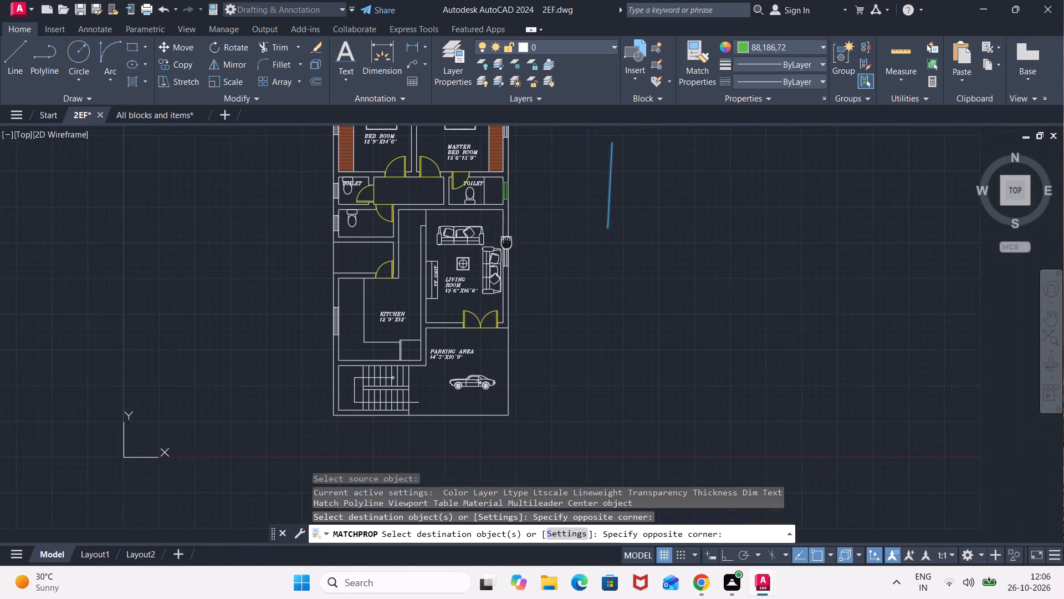
pyautogui.moveTo(490, 238); pyautogui.dragTo(437, 227, button='middle')
pyautogui.scroll(2, 437, 227)
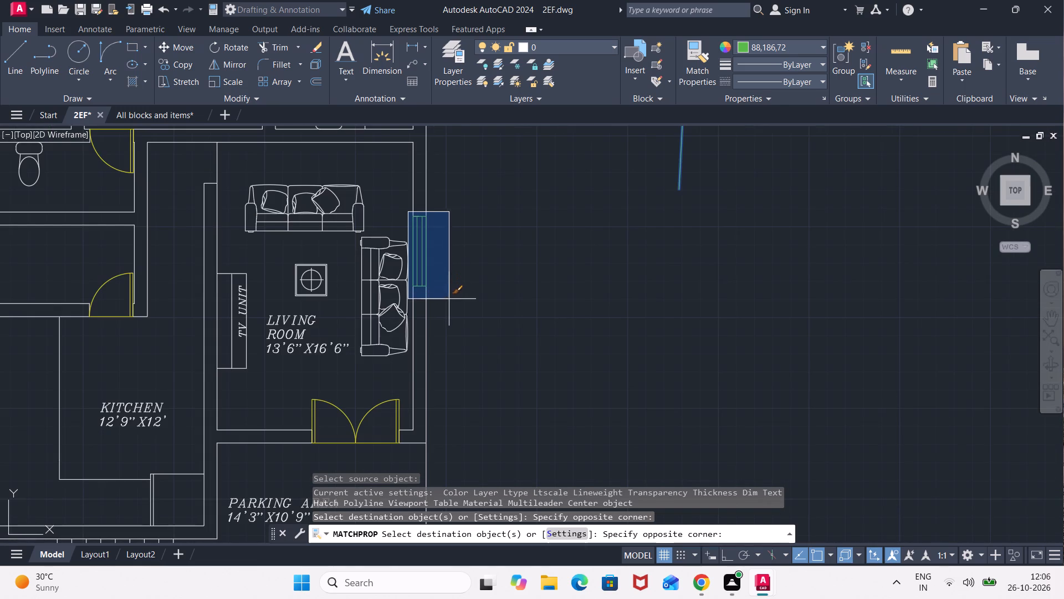
pyautogui.click(450, 301)
# Match the green sample line's properties onto the KITCHEN window and the window of the unlabelled toilet in the left outer wall.
pyautogui.scroll(-1, 433, 311)
pyautogui.scroll(-2, 369, 367)
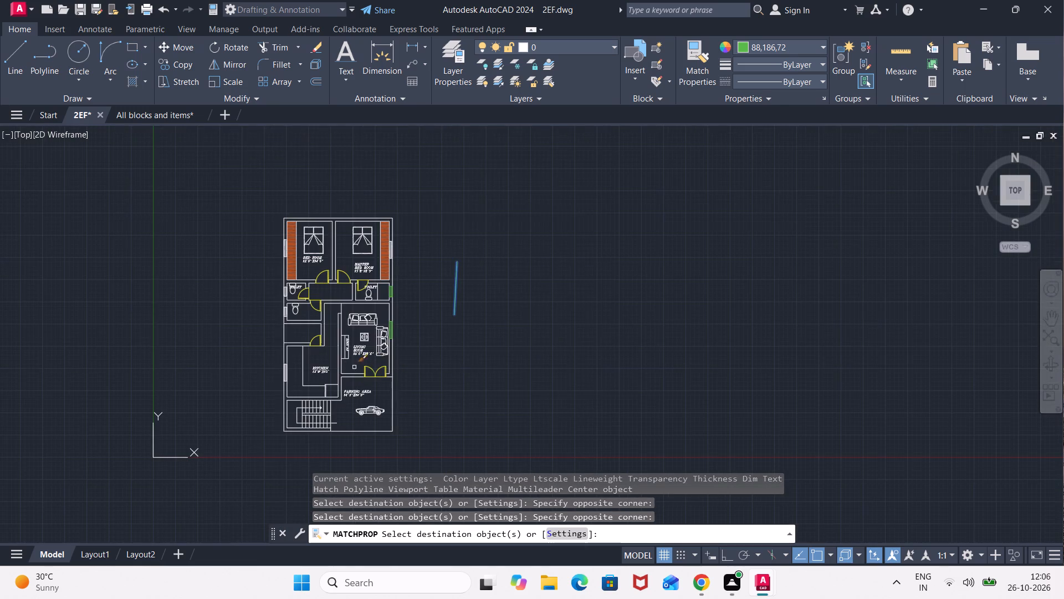
pyautogui.moveTo(290, 378); pyautogui.dragTo(386, 346, button='middle')
pyautogui.scroll(3, 385, 334)
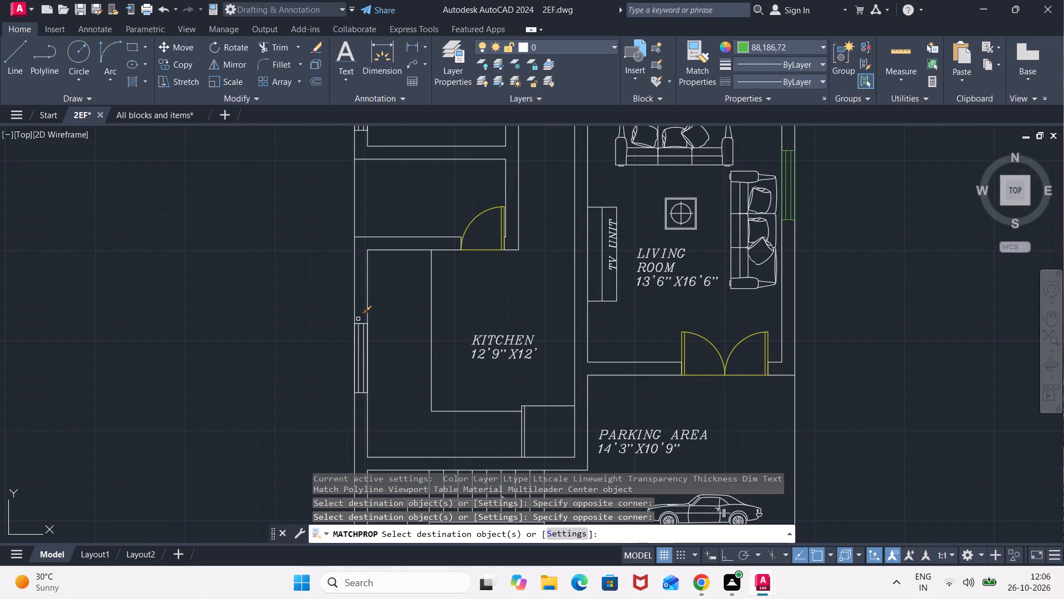
pyautogui.click(344, 317)
pyautogui.click(391, 402)
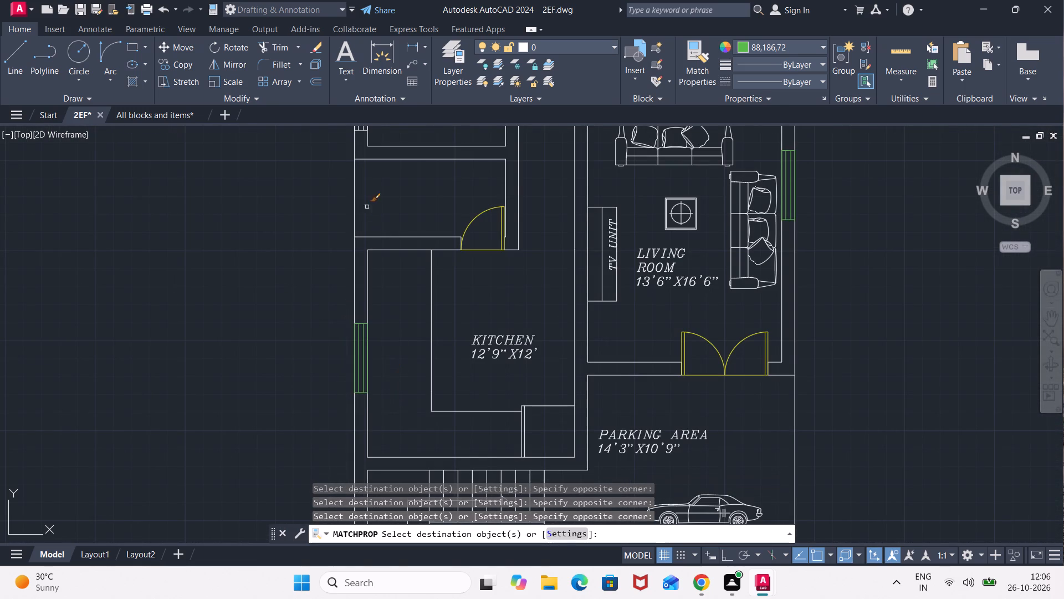
pyautogui.scroll(-2, 369, 195)
pyautogui.moveTo(369, 194); pyautogui.dragTo(388, 292, button='middle')
pyautogui.scroll(4, 388, 262)
pyautogui.click(331, 192)
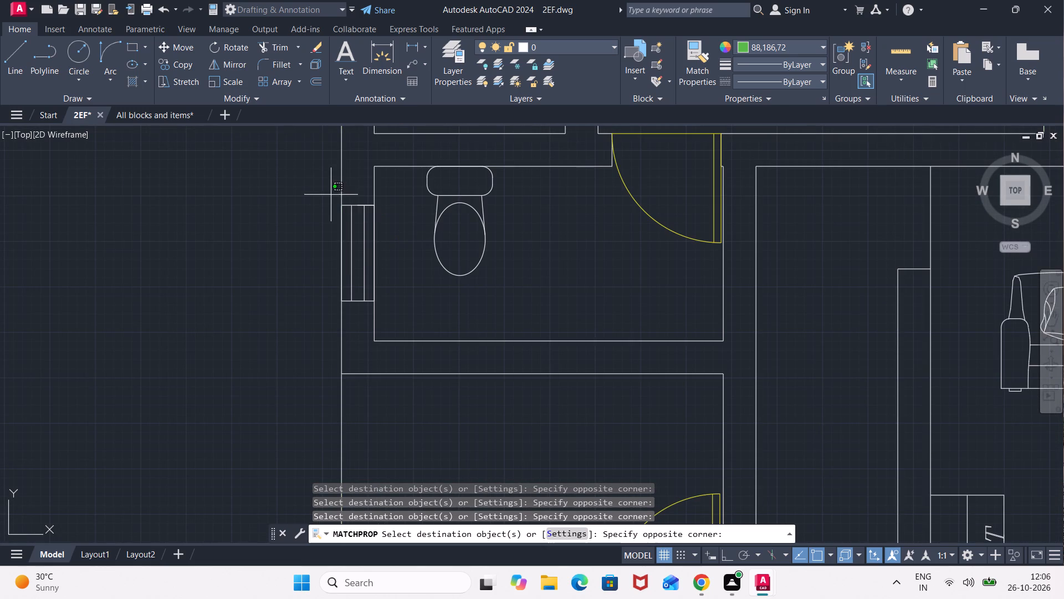
pyautogui.click(392, 313)
# Match the green sample line's properties onto the left-hand TOILET window and the BED ROOM window in the left outer wall.
pyautogui.scroll(-1, 389, 281)
pyautogui.moveTo(389, 280); pyautogui.dragTo(400, 380, button='middle')
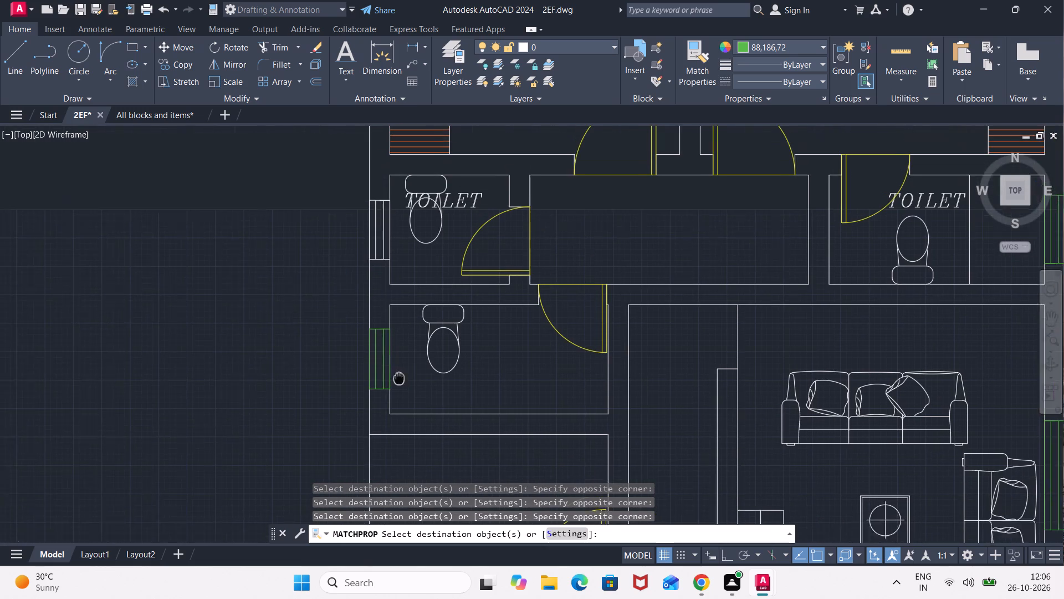
pyautogui.moveTo(400, 380); pyautogui.dragTo(402, 385, button='middle')
pyautogui.click(366, 196)
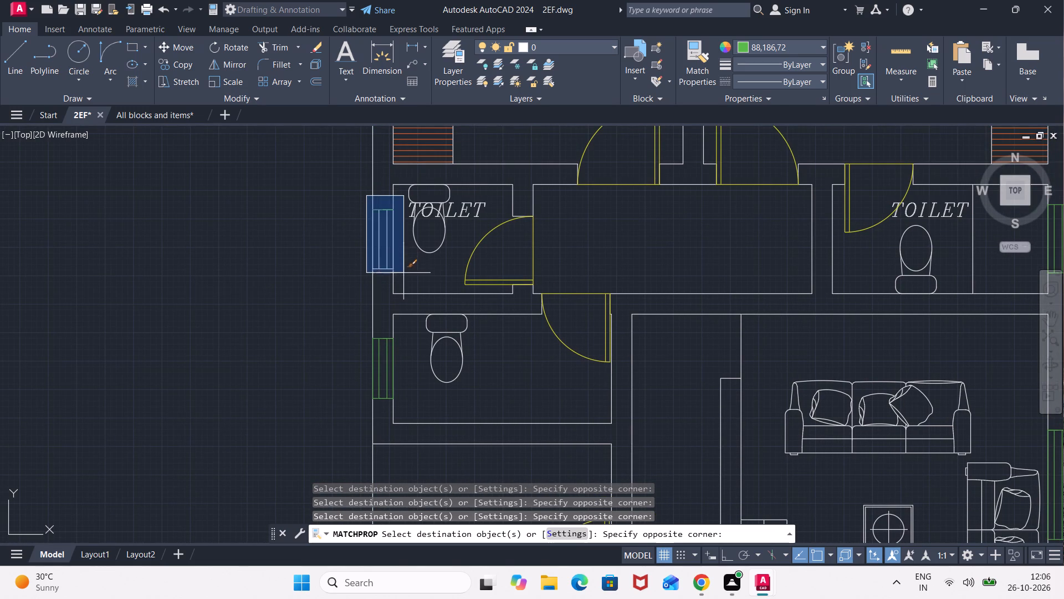
pyautogui.click(403, 277)
pyautogui.scroll(-1, 480, 172)
pyautogui.moveTo(495, 154); pyautogui.dragTo(497, 383, button='middle')
pyautogui.click(401, 234)
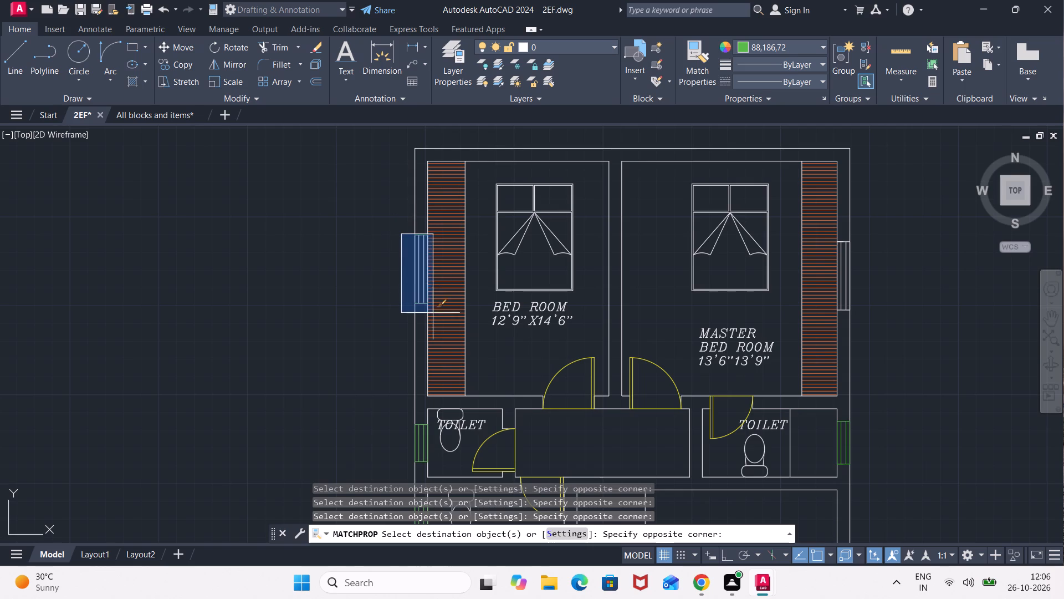
pyautogui.click(433, 317)
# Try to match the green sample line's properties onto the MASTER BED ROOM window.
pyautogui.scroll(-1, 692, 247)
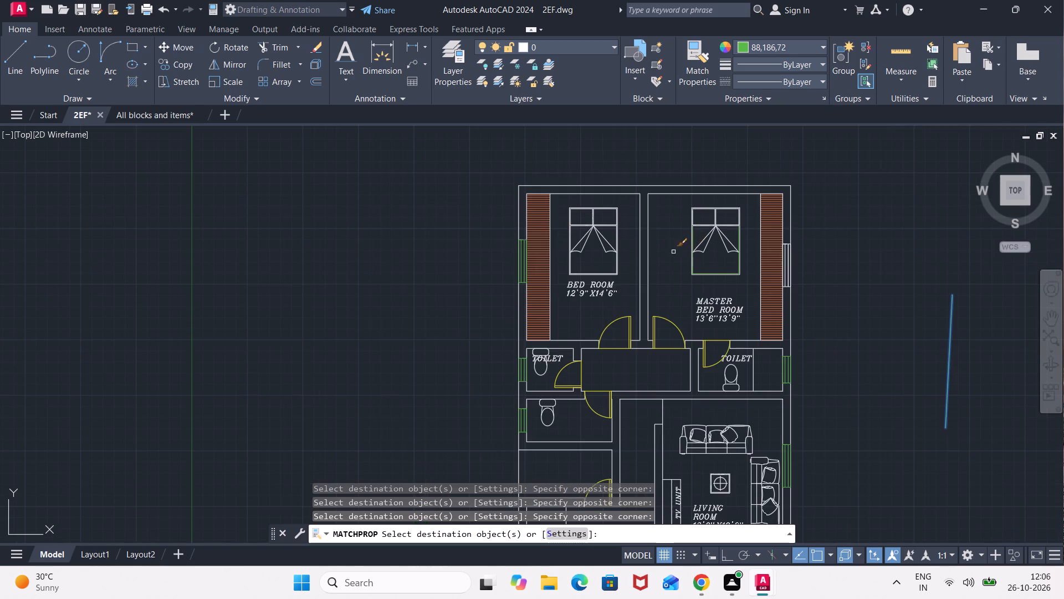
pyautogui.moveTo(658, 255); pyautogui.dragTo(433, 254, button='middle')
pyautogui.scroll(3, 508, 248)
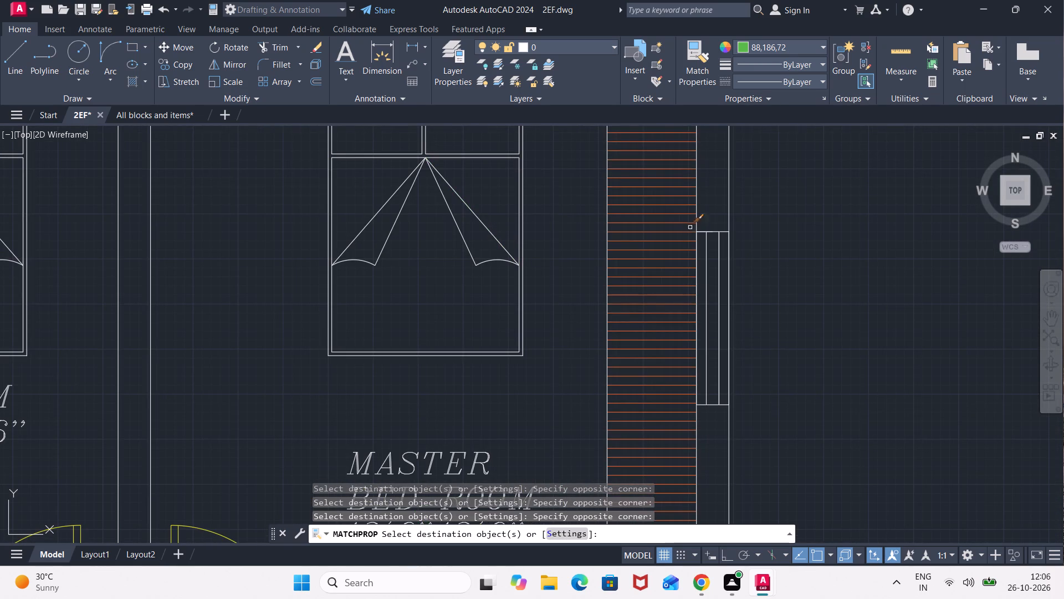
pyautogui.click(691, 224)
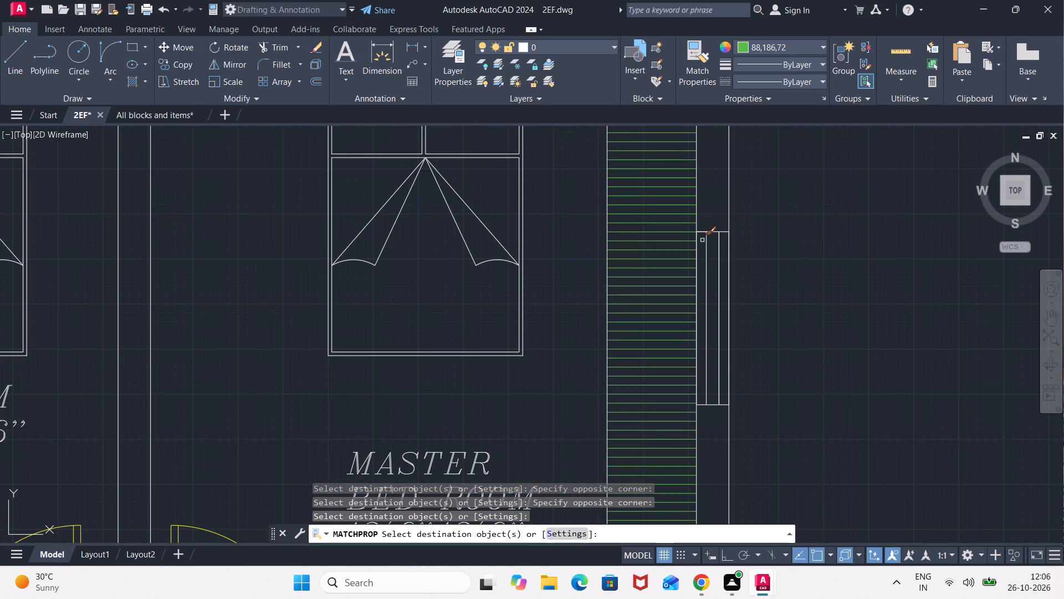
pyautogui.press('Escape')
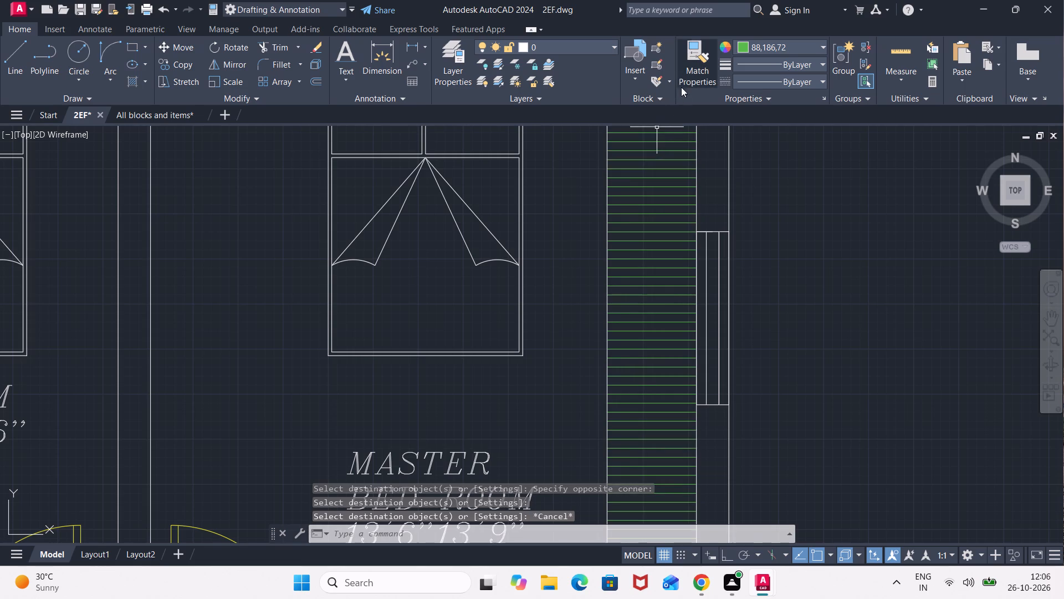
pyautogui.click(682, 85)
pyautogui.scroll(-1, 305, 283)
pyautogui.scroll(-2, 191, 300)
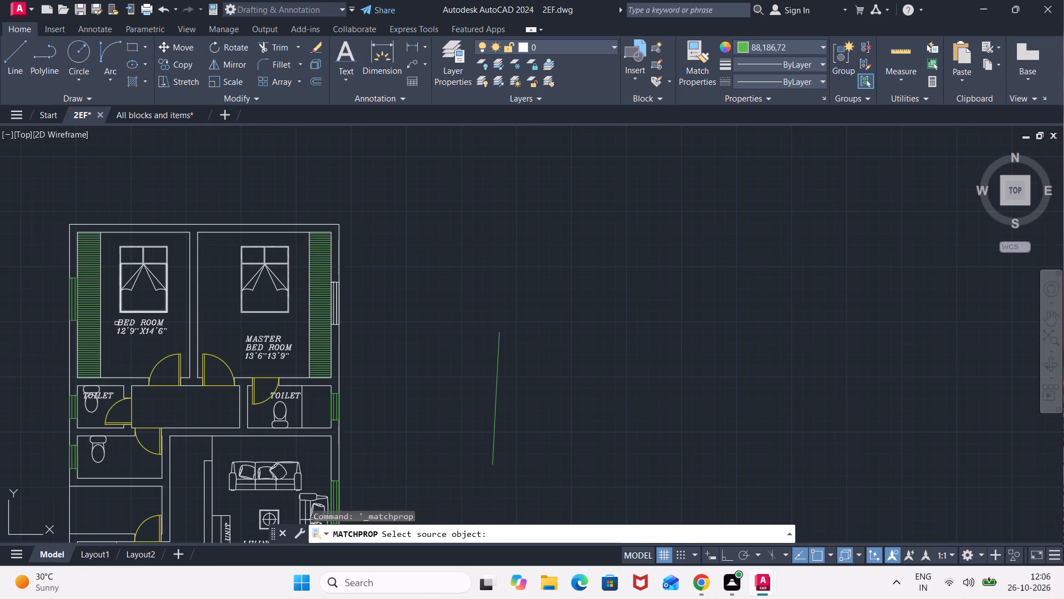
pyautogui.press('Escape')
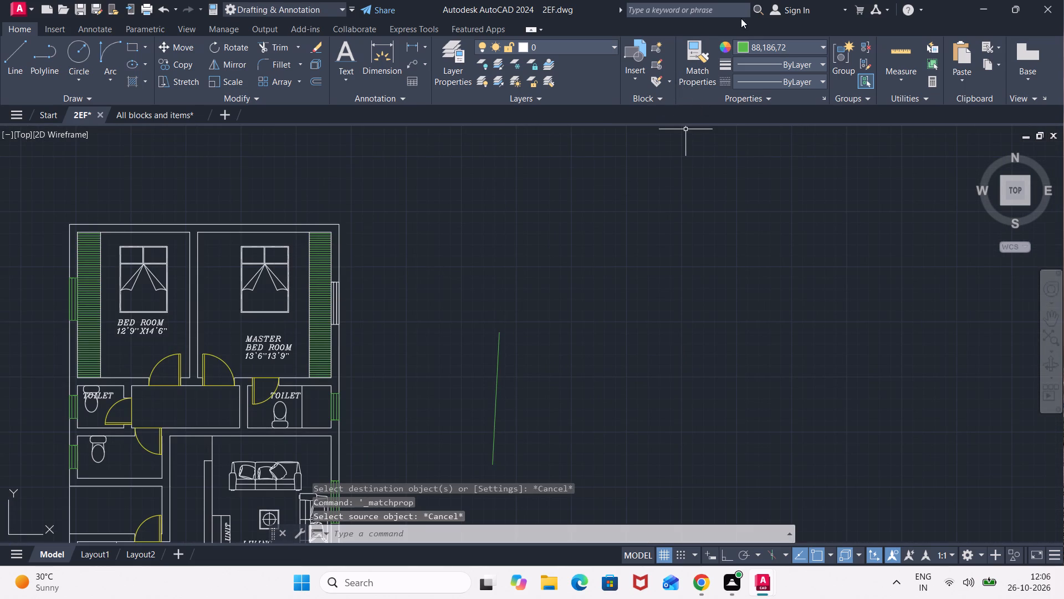
# Set the current colour to orange 242,103,34 and draw a short slanted sample line above the green sample line outside the plan.
pyautogui.click(742, 43)
pyautogui.click(771, 104)
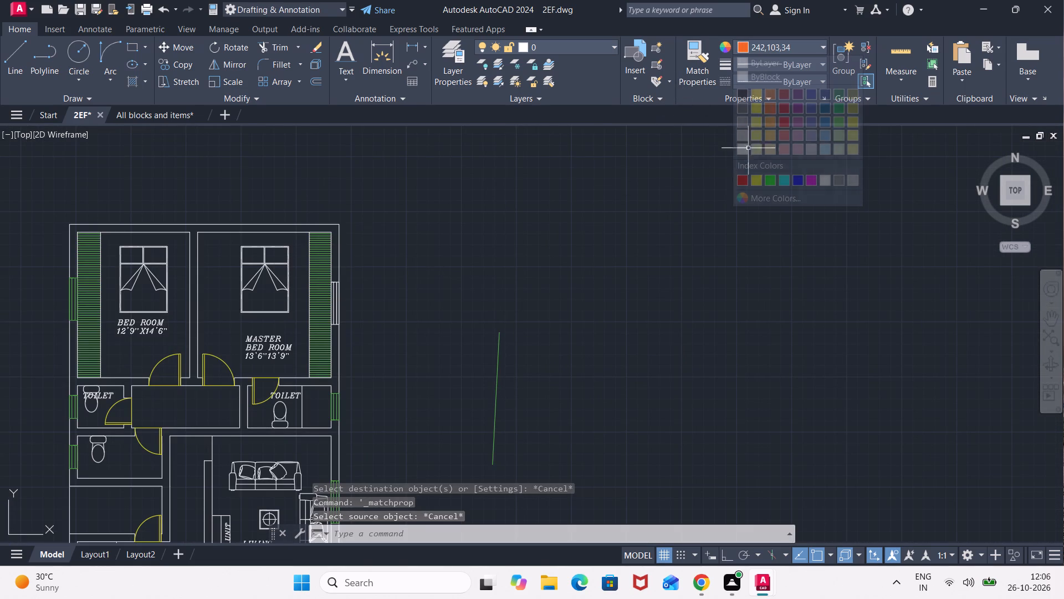
pyautogui.press('l')
pyautogui.press('Return')
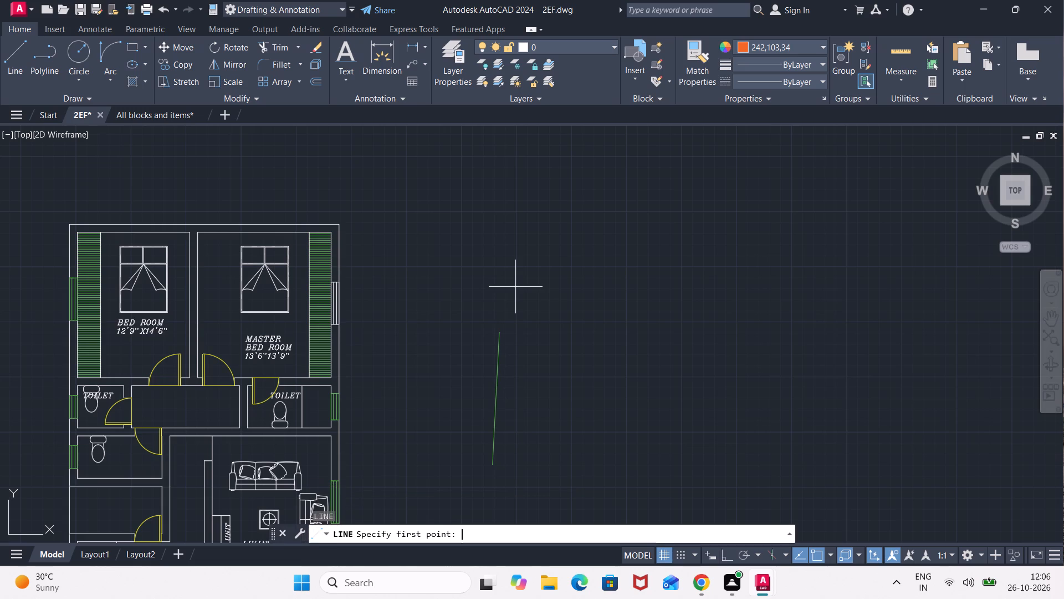
pyautogui.click(516, 293)
pyautogui.click(562, 230)
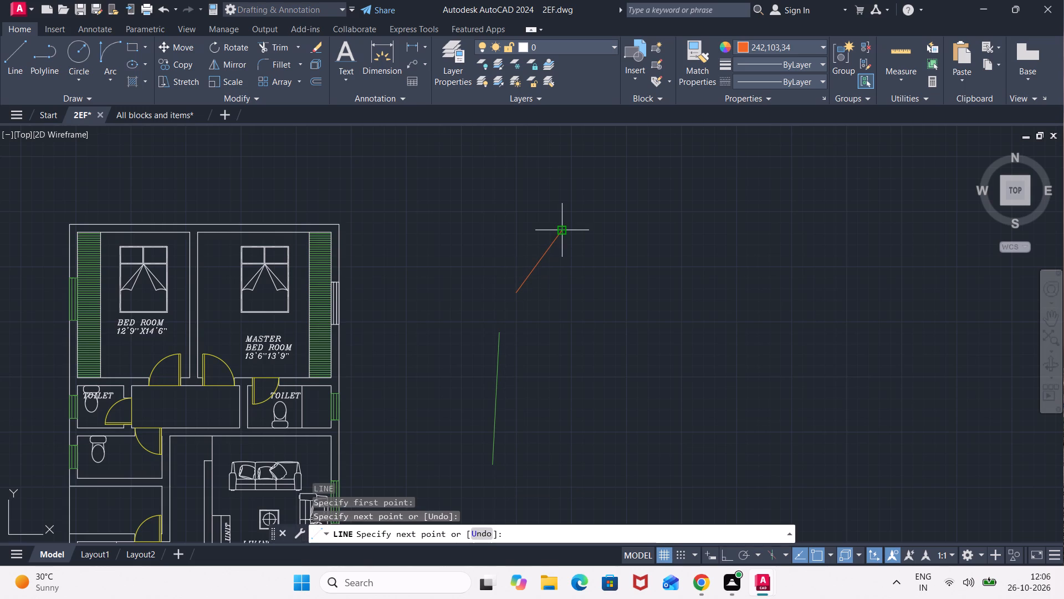
pyautogui.press('Escape')
# Match the green sample line's properties onto the MASTER BED ROOM window in the right outer wall.
pyautogui.click(687, 78)
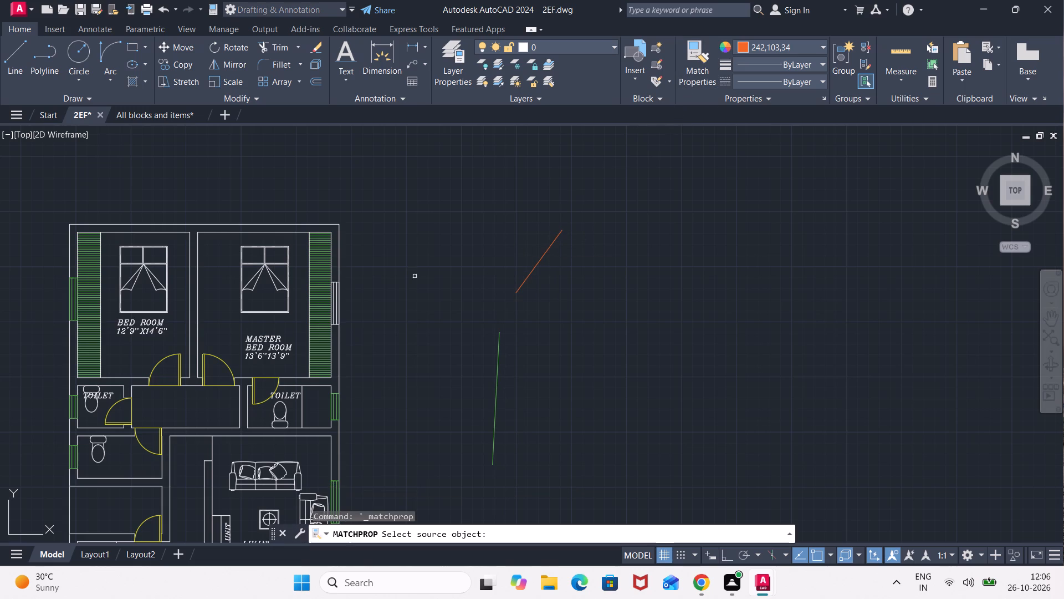
pyautogui.click(497, 398)
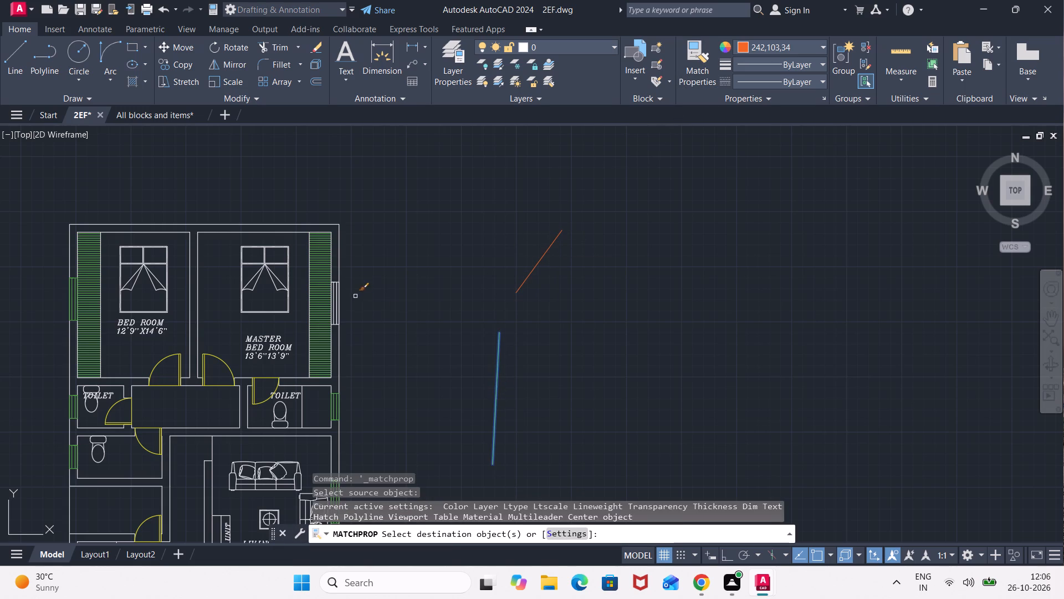
pyautogui.scroll(2, 354, 292)
pyautogui.click(281, 257)
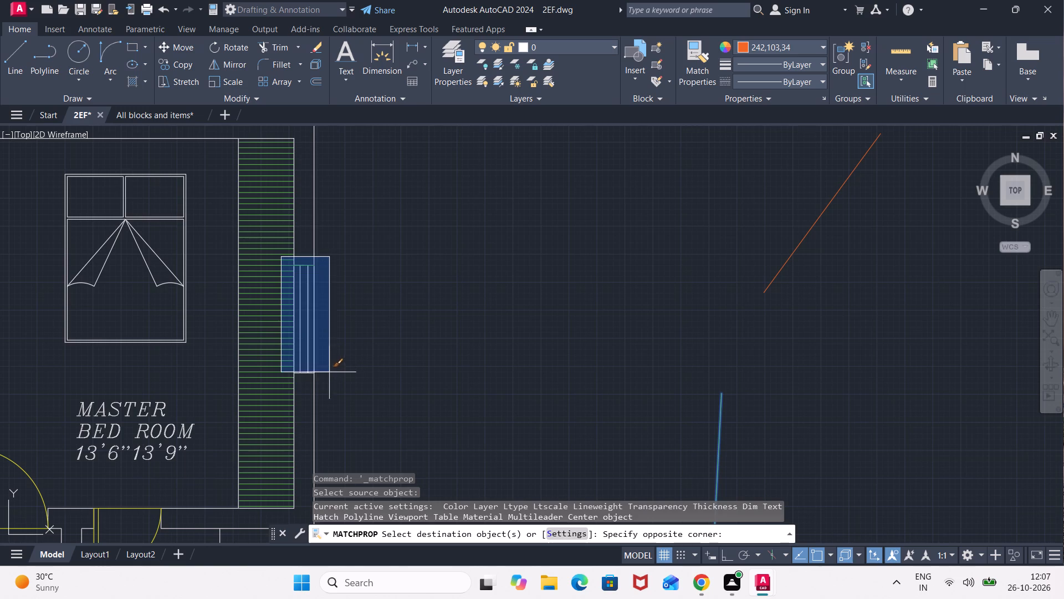
pyautogui.click(332, 383)
pyautogui.press('Escape')
# Match the orange sample line's properties onto the wardrobe hatch in BED ROOM and MASTER BED ROOM.
pyautogui.click(700, 80)
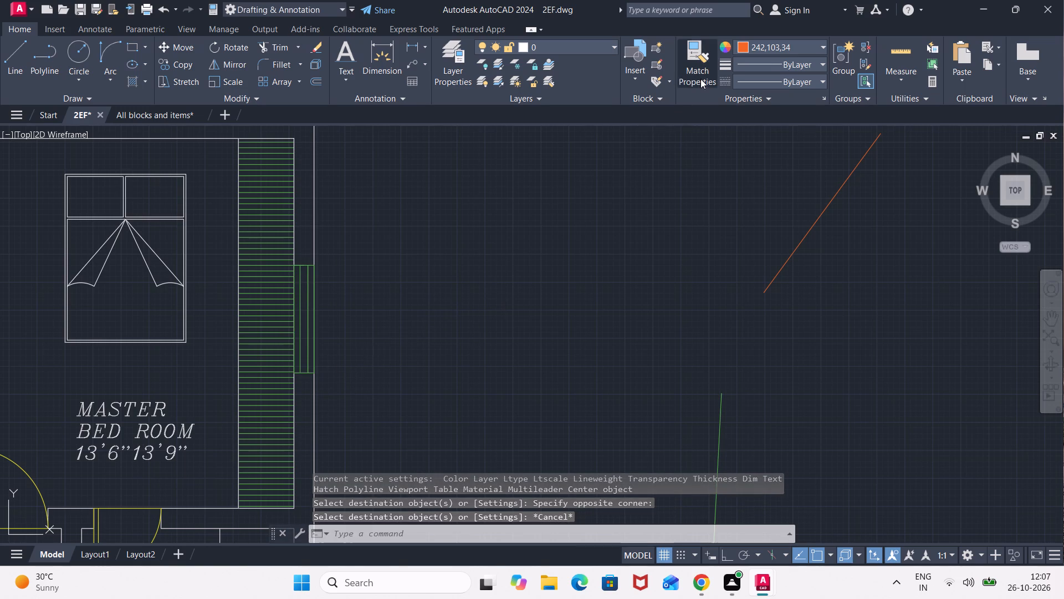
pyautogui.click(801, 240)
pyautogui.click(264, 297)
pyautogui.scroll(-1, 425, 325)
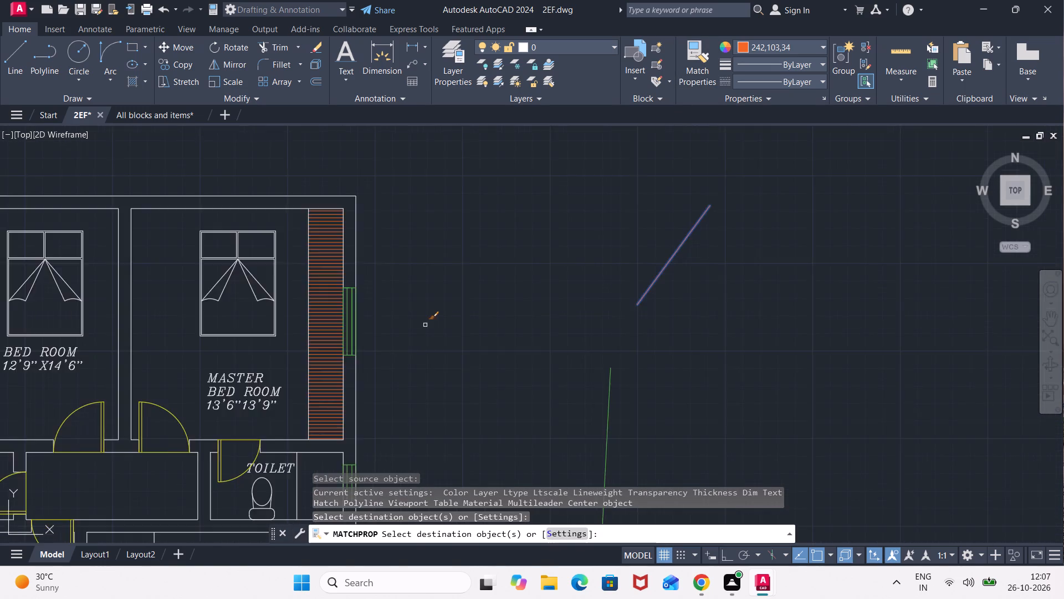
pyautogui.scroll(-2, 425, 325)
pyautogui.moveTo(427, 336); pyautogui.dragTo(383, 212, button='middle')
pyautogui.scroll(1, 383, 212)
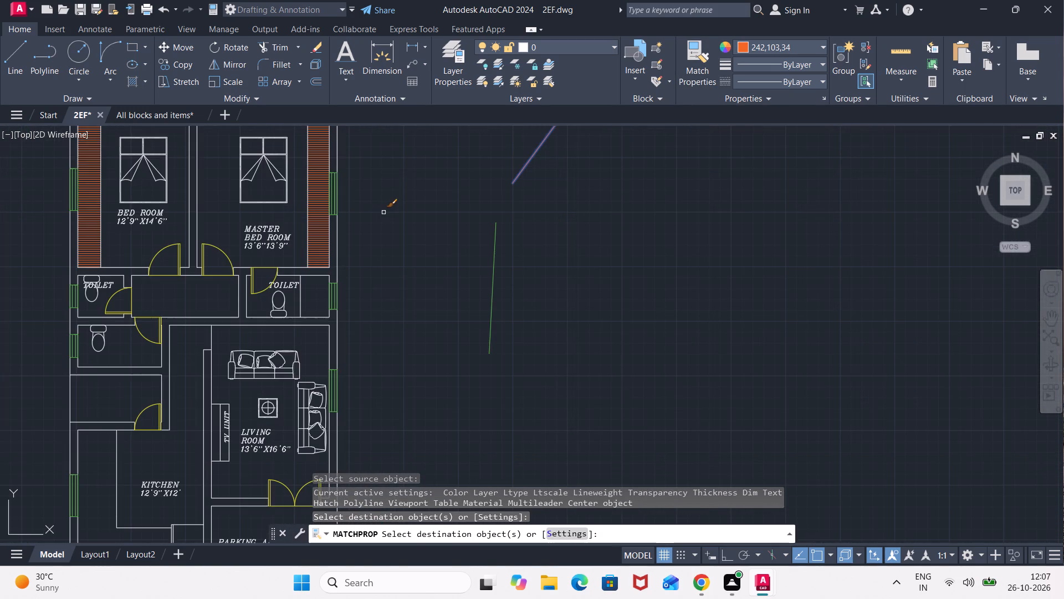
pyautogui.press('Escape')
# Delete the orange and green sample lines outside the plan.
pyautogui.scroll(-2, 545, 174)
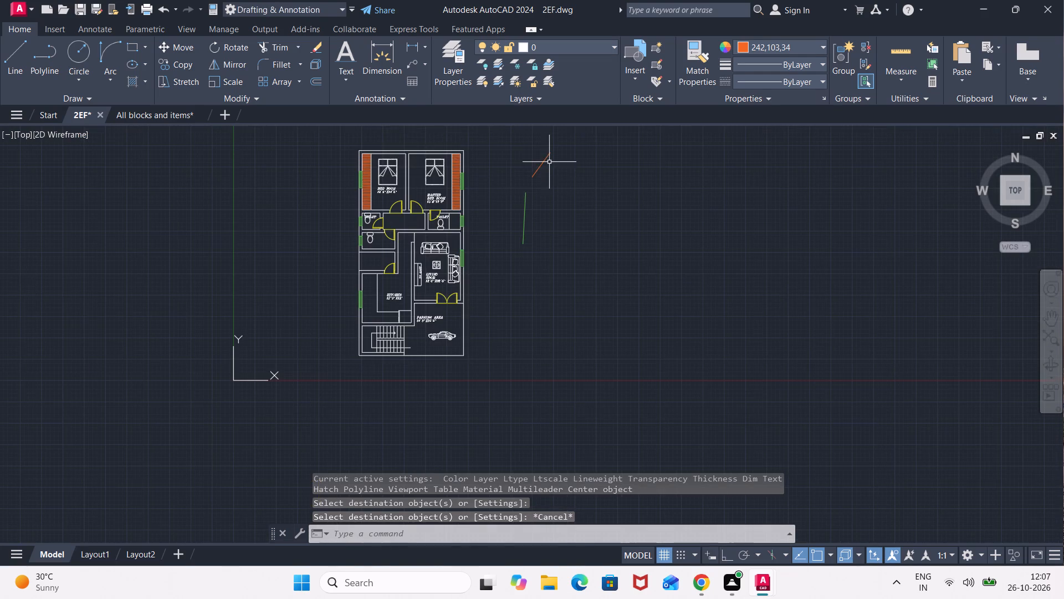
pyautogui.moveTo(549, 159); pyautogui.dragTo(541, 168)
pyautogui.click(490, 245)
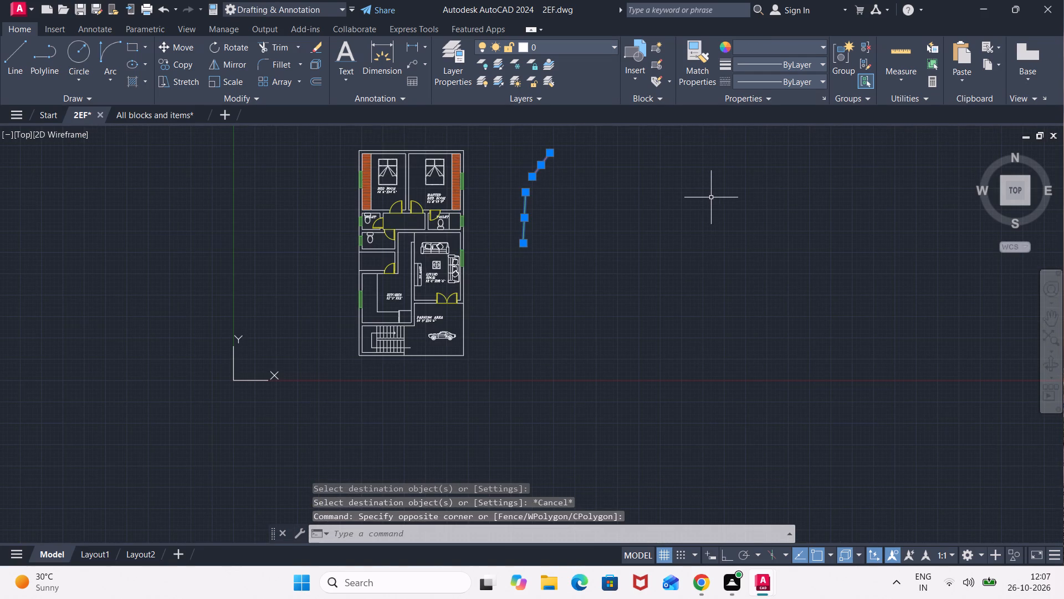
pyautogui.press('Delete')
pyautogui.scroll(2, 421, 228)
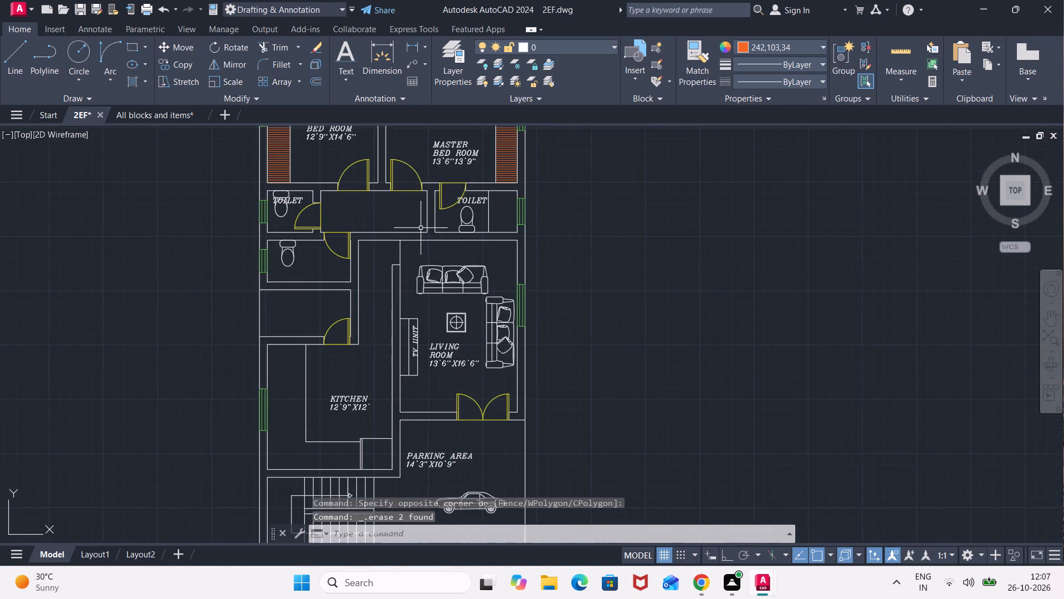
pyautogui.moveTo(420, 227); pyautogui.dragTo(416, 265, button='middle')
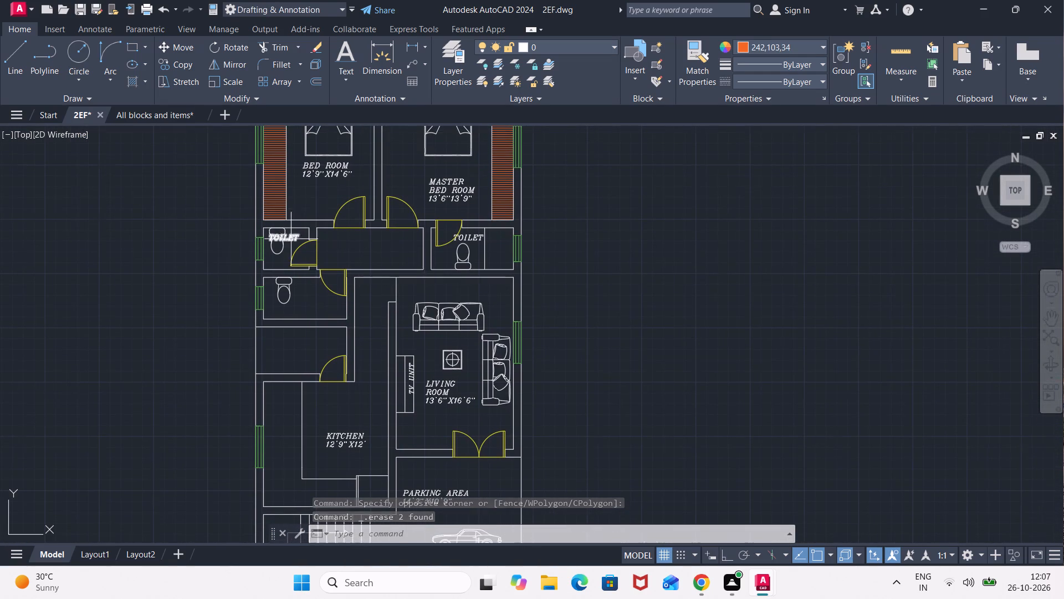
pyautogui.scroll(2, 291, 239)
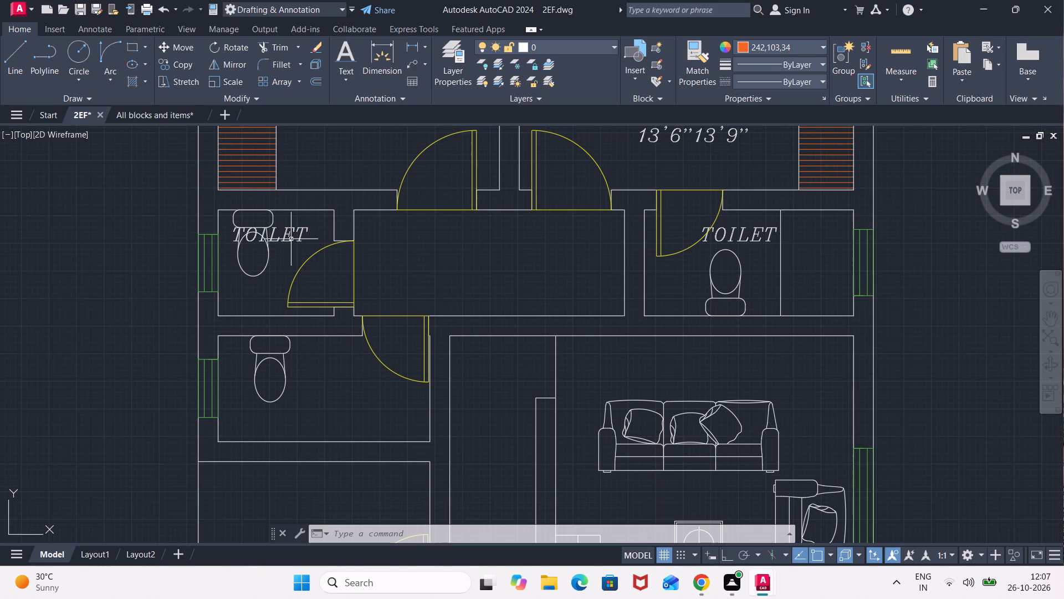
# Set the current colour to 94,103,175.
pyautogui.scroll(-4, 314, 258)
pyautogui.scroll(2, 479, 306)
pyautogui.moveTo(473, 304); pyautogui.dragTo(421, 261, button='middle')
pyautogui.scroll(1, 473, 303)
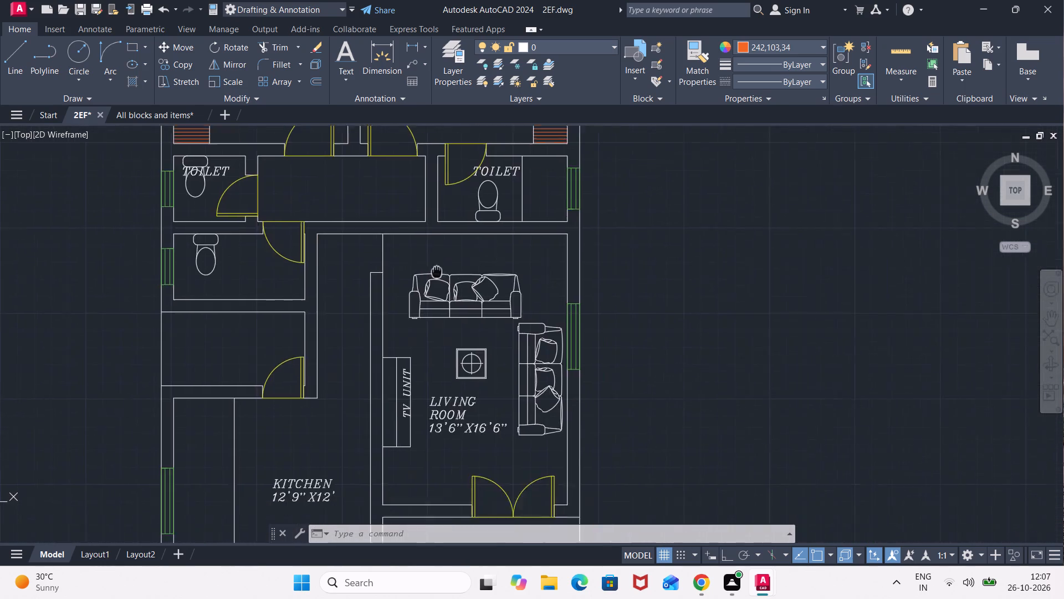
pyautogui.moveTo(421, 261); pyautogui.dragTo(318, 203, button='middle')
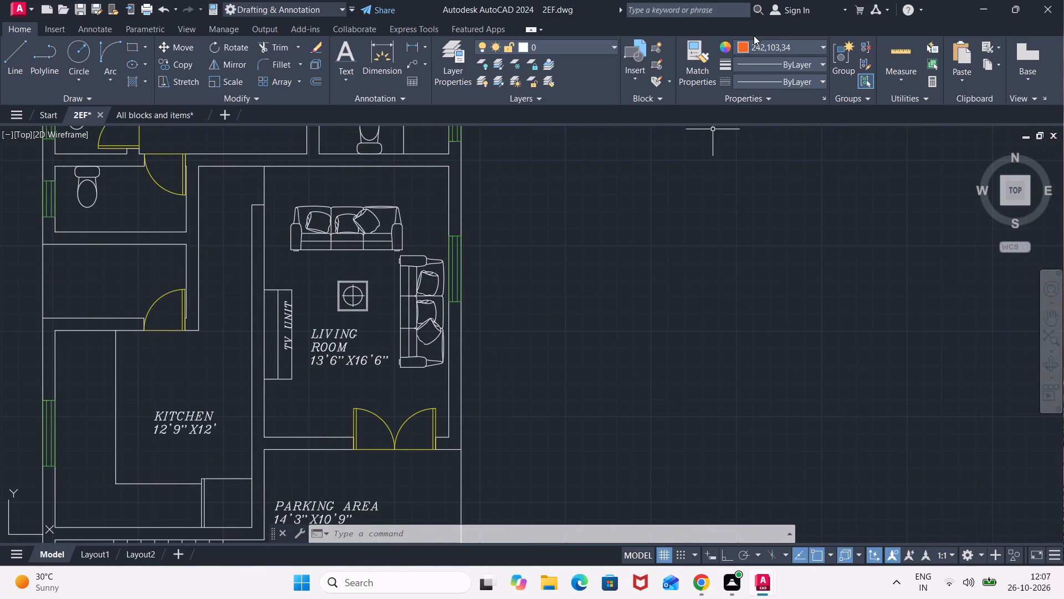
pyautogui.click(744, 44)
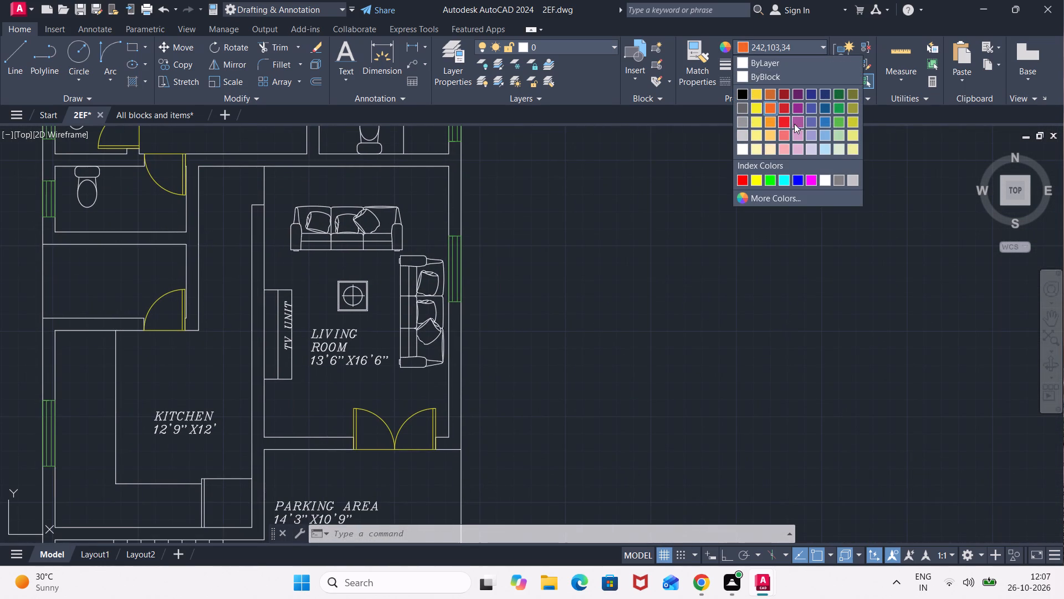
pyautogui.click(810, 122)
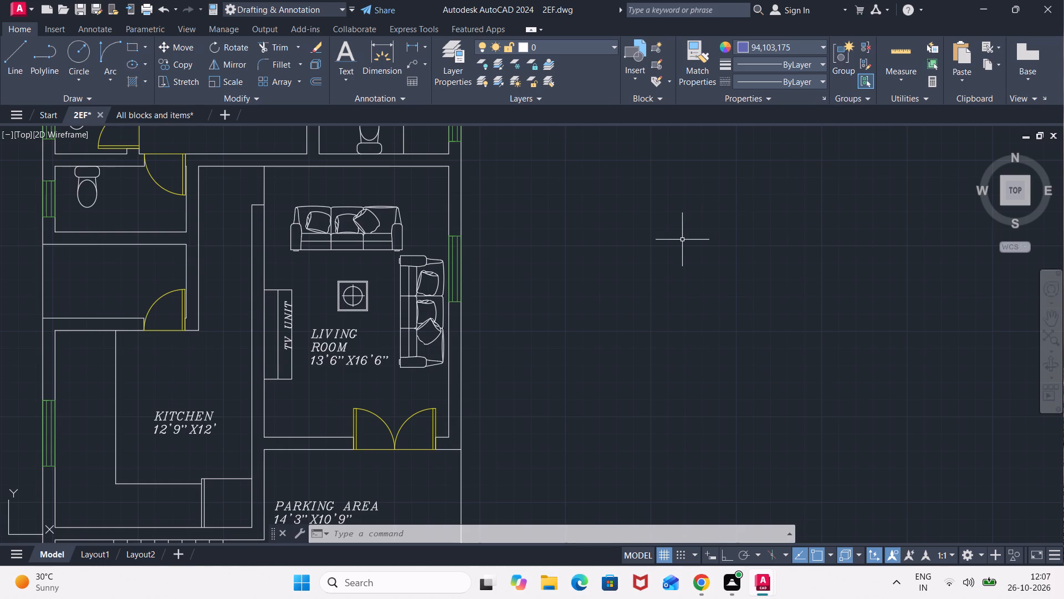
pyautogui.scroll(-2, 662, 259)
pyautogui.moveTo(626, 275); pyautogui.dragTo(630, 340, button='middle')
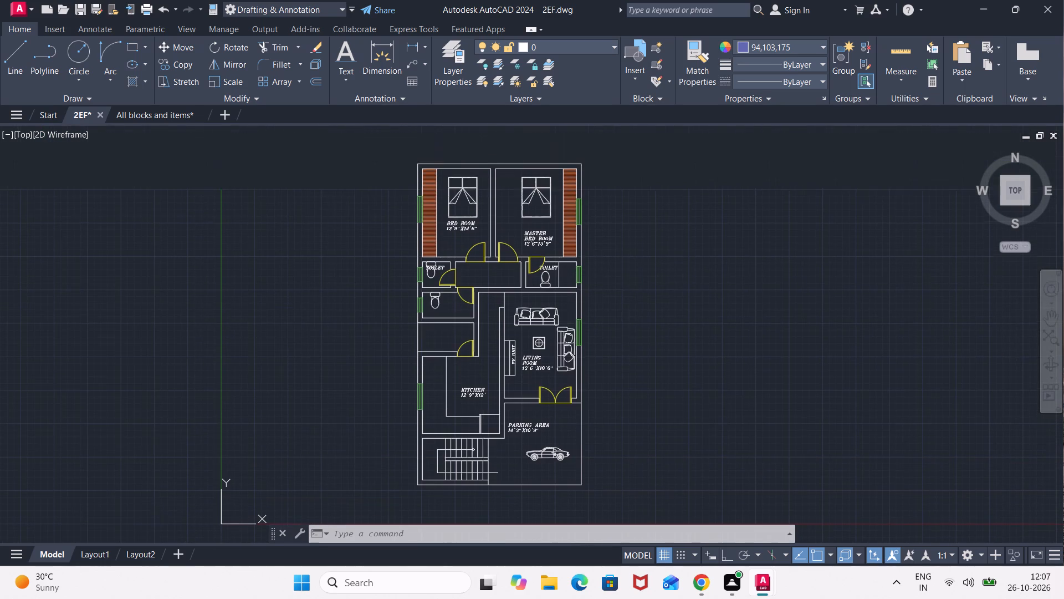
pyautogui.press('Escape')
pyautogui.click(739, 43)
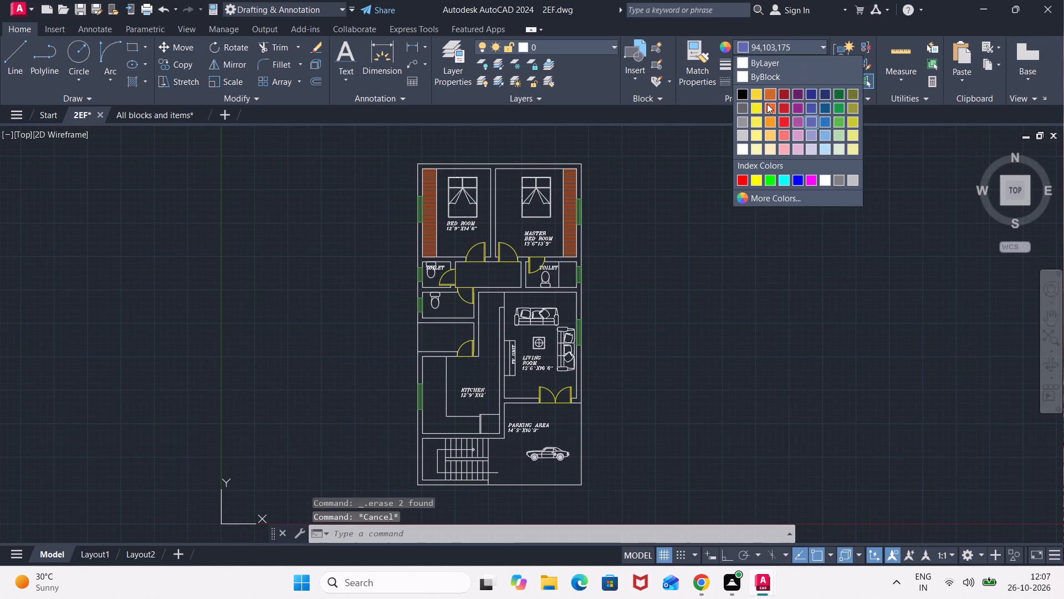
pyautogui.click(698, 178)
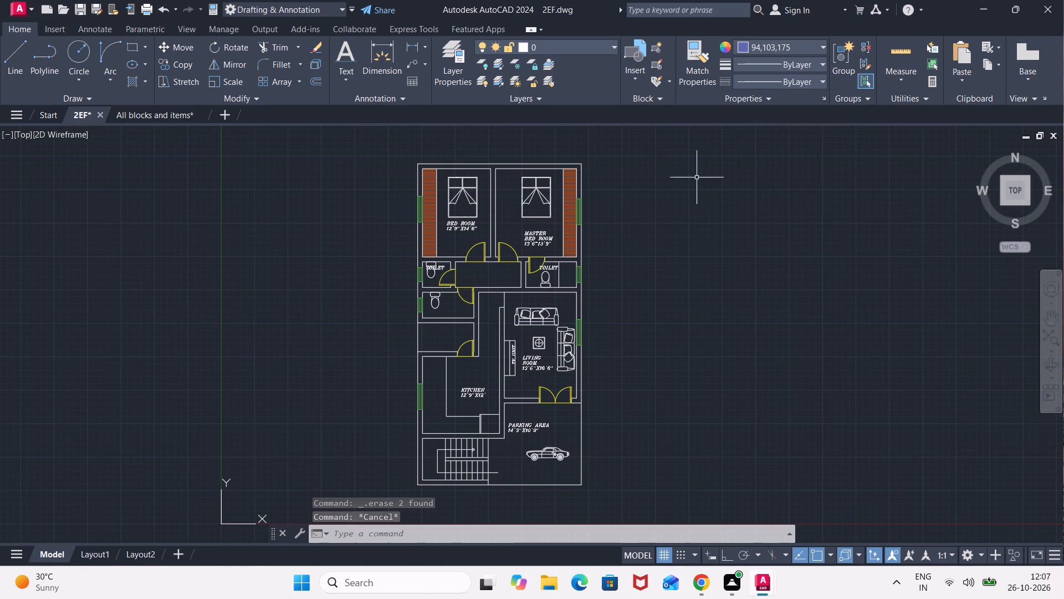
# Set the current colour to Cyan and draw a slanted sample line outside the plan, beside the bedroom and toilet area.
pyautogui.click(738, 39)
pyautogui.click(744, 46)
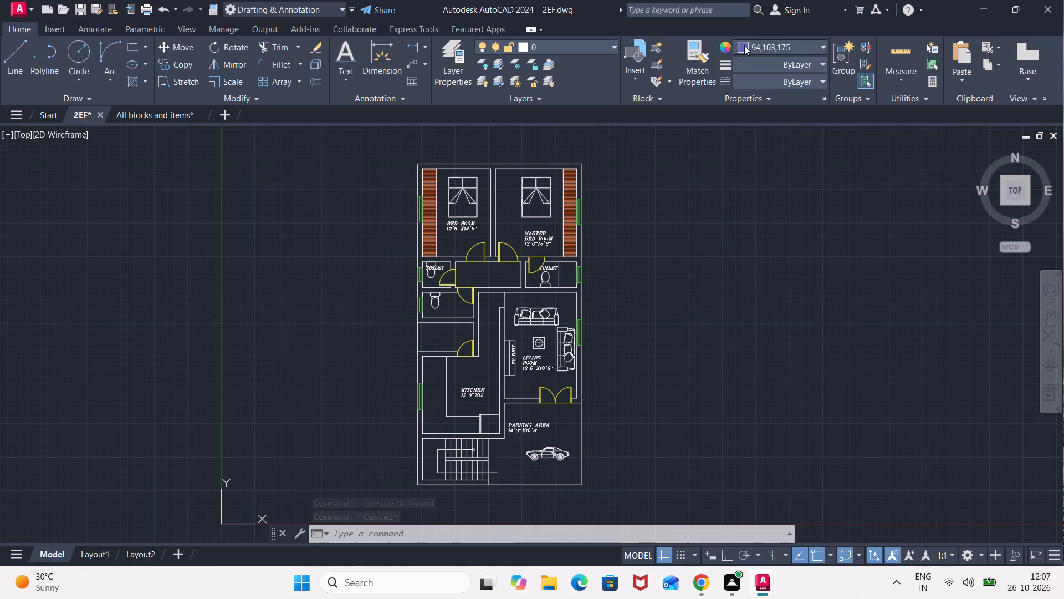
pyautogui.click(777, 179)
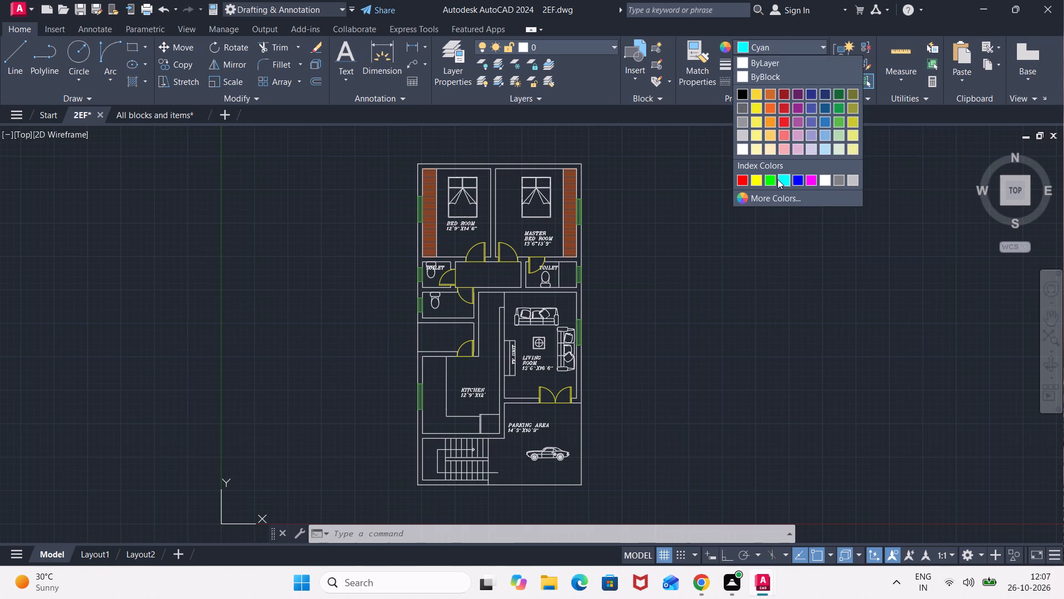
pyautogui.press('l')
pyautogui.press('Return')
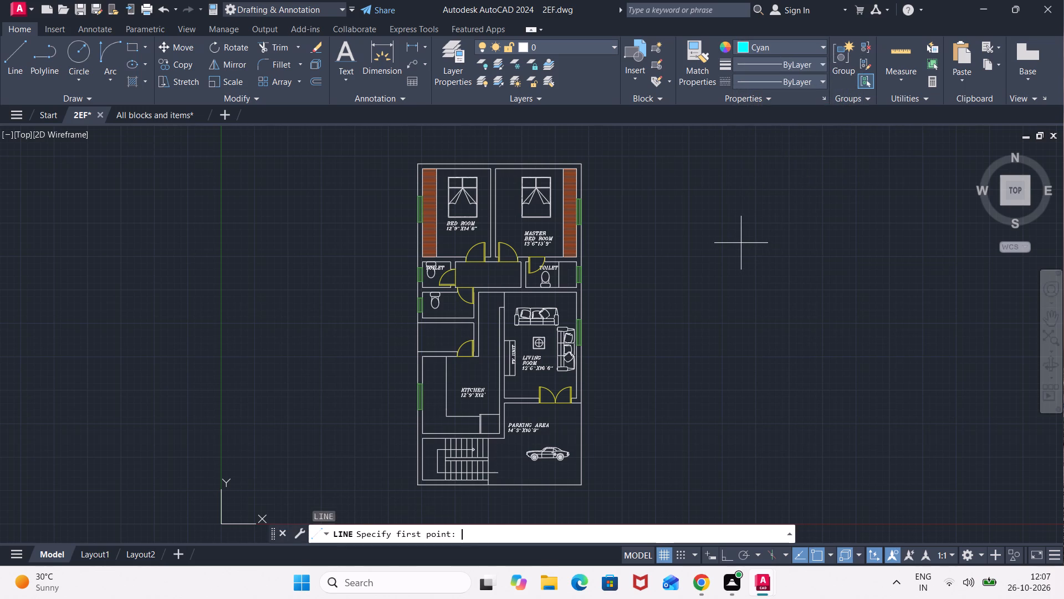
pyautogui.moveTo(720, 273); pyautogui.dragTo(721, 267)
pyautogui.click(760, 207)
pyautogui.press('Escape')
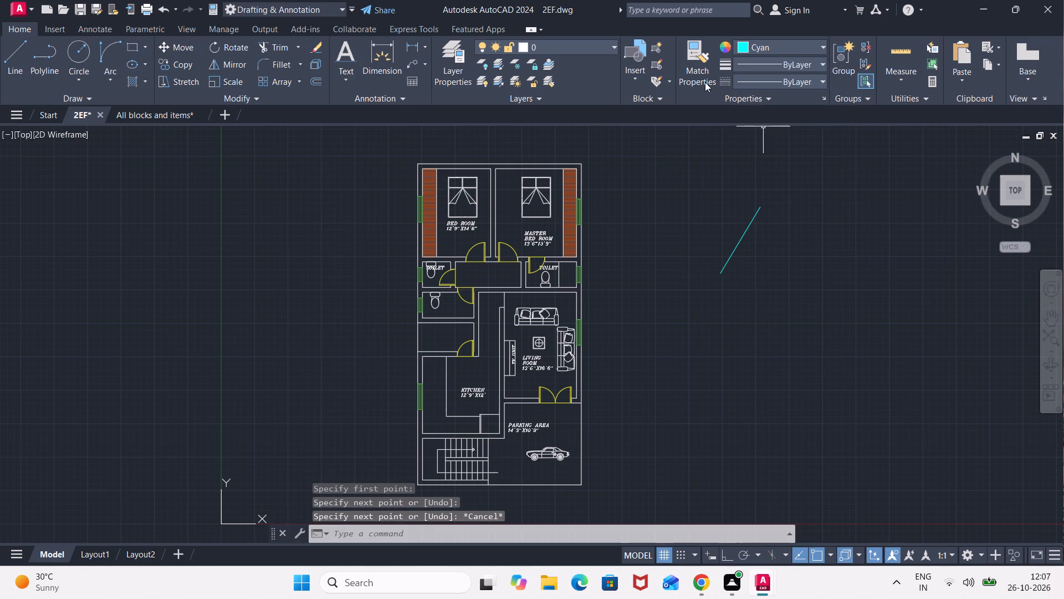
# Match the cyan sample line's properties onto the MASTER BED ROOM and BED ROOM labels with their sizes, and both TOILET labels.
pyautogui.click(707, 79)
pyautogui.click(758, 211)
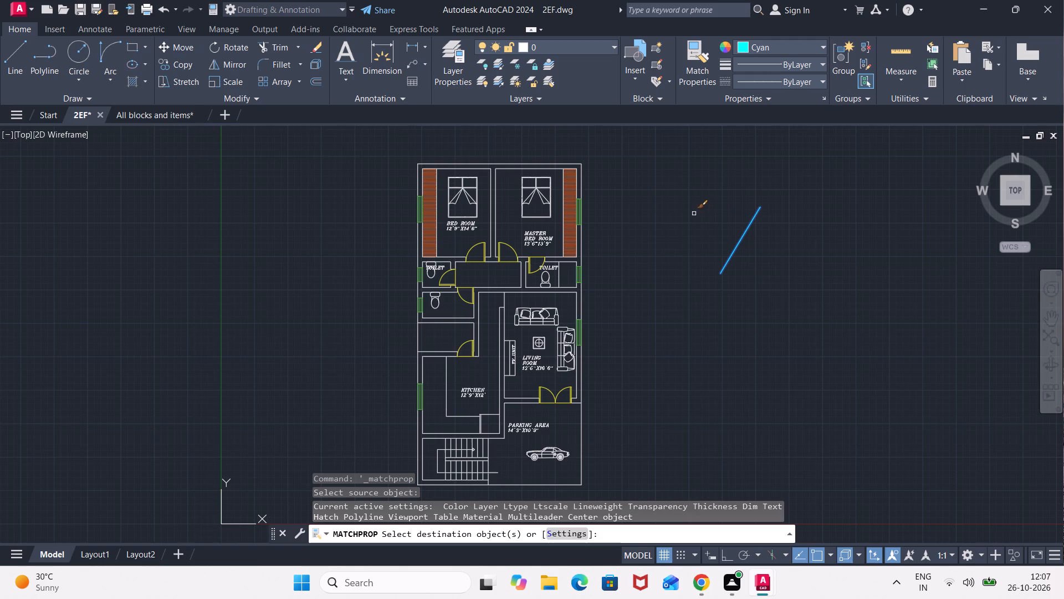
pyautogui.scroll(1, 553, 230)
pyautogui.click(541, 243)
pyautogui.click(534, 236)
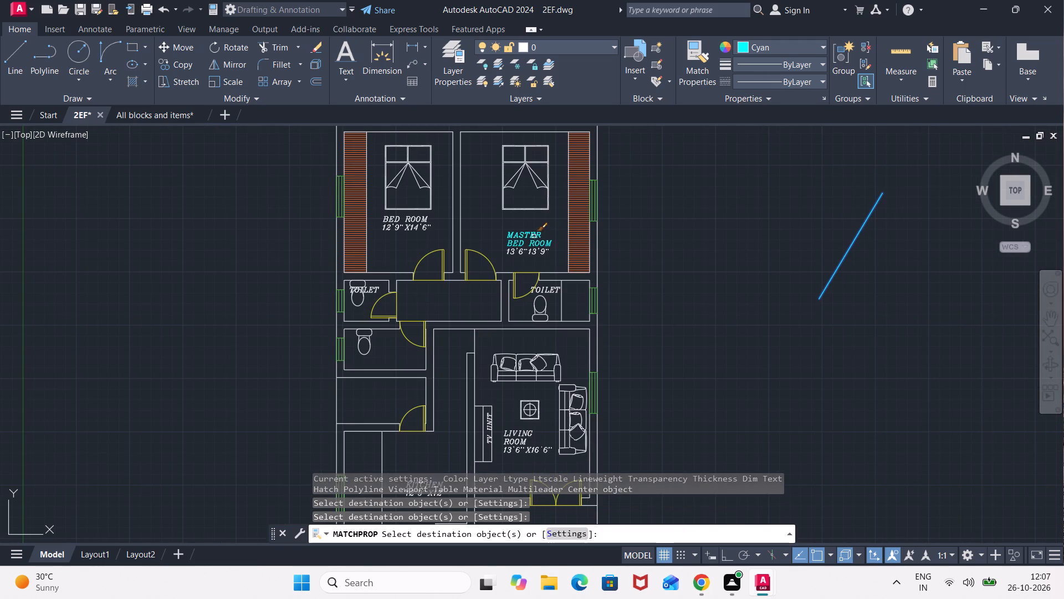
pyautogui.click(534, 251)
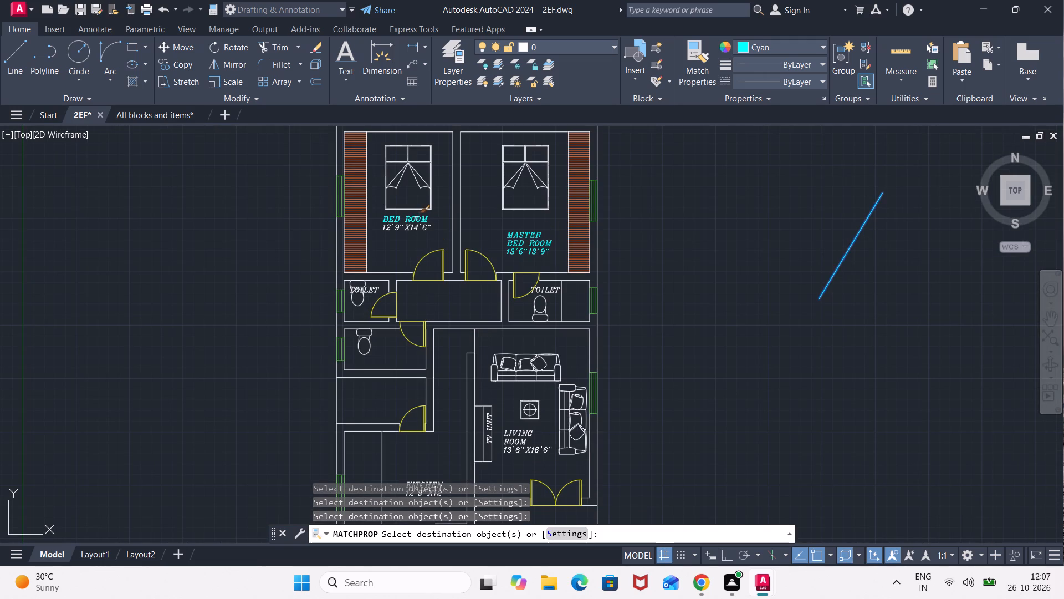
pyautogui.click(416, 219)
pyautogui.click(416, 227)
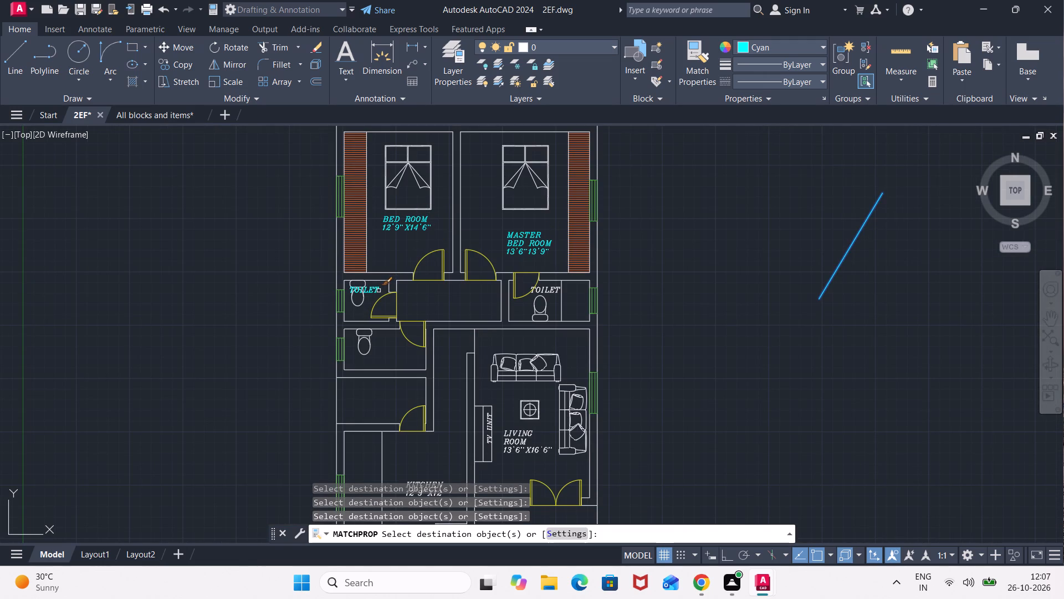
pyautogui.click(378, 291)
pyautogui.click(552, 291)
# Match the cyan line's properties onto the LIVING ROOM, KITCHEN and PARKING AREA labels and their size texts.
pyautogui.moveTo(528, 443); pyautogui.dragTo(458, 213, button='middle')
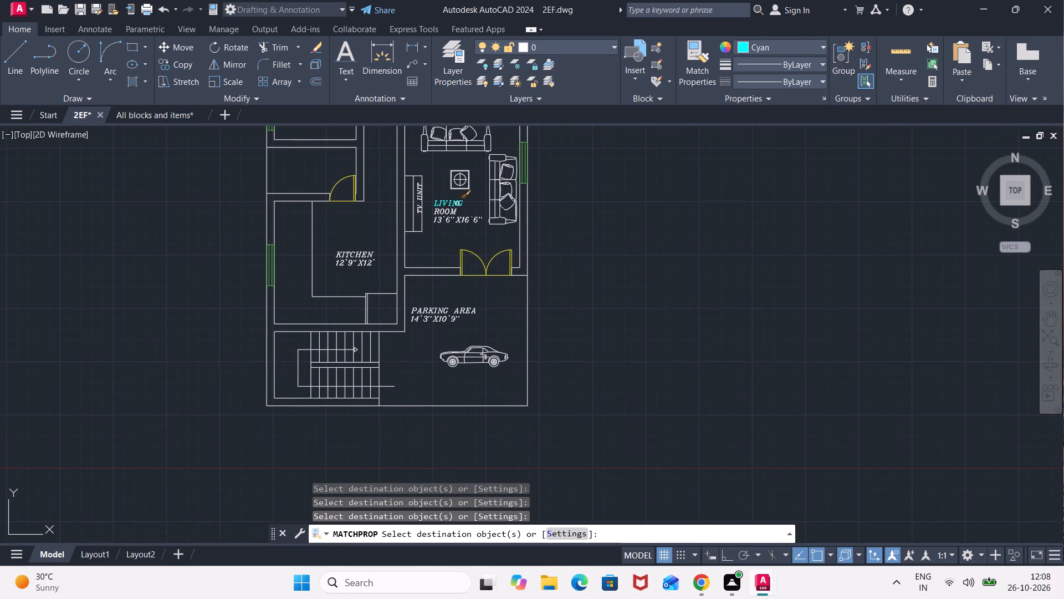
pyautogui.click(457, 203)
pyautogui.click(438, 220)
pyautogui.click(439, 208)
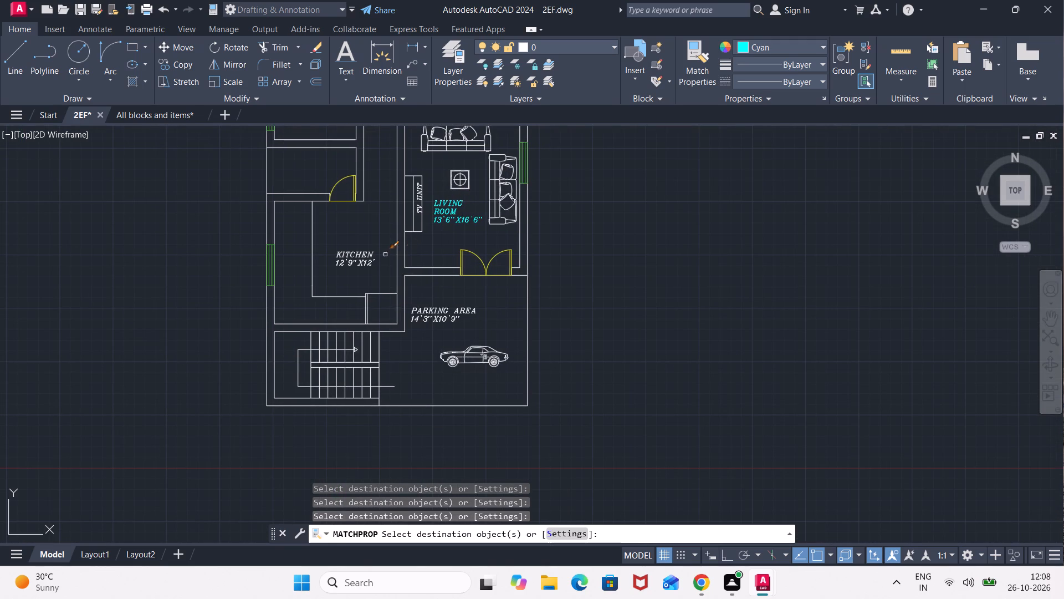
pyautogui.click(368, 257)
pyautogui.click(365, 263)
pyautogui.click(426, 309)
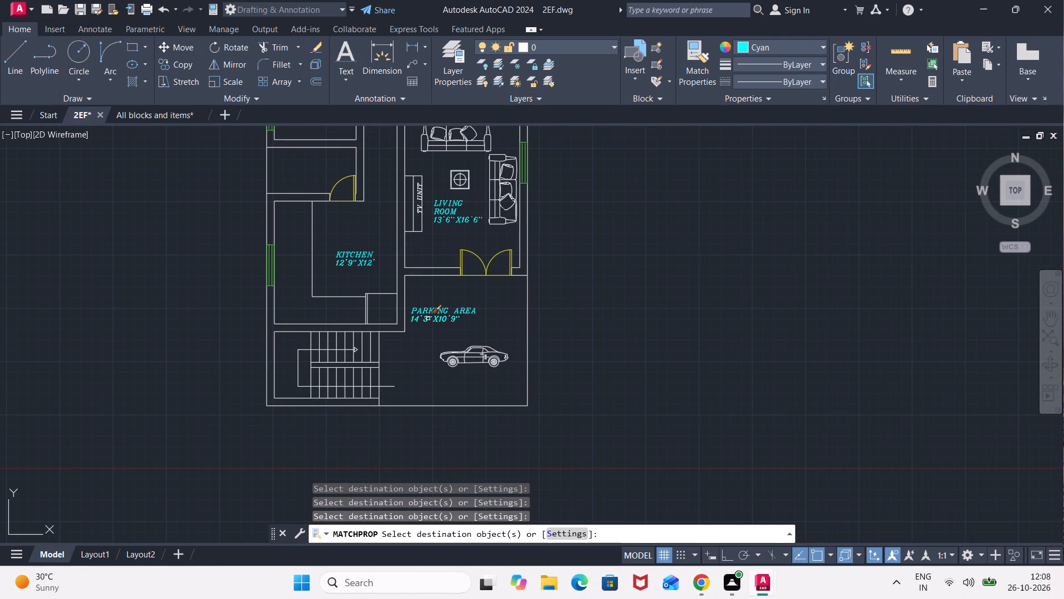
pyautogui.click(428, 319)
# Match the cyan line's properties onto the TV UNIT label in the living room.
pyautogui.moveTo(350, 222); pyautogui.dragTo(395, 332, button='middle')
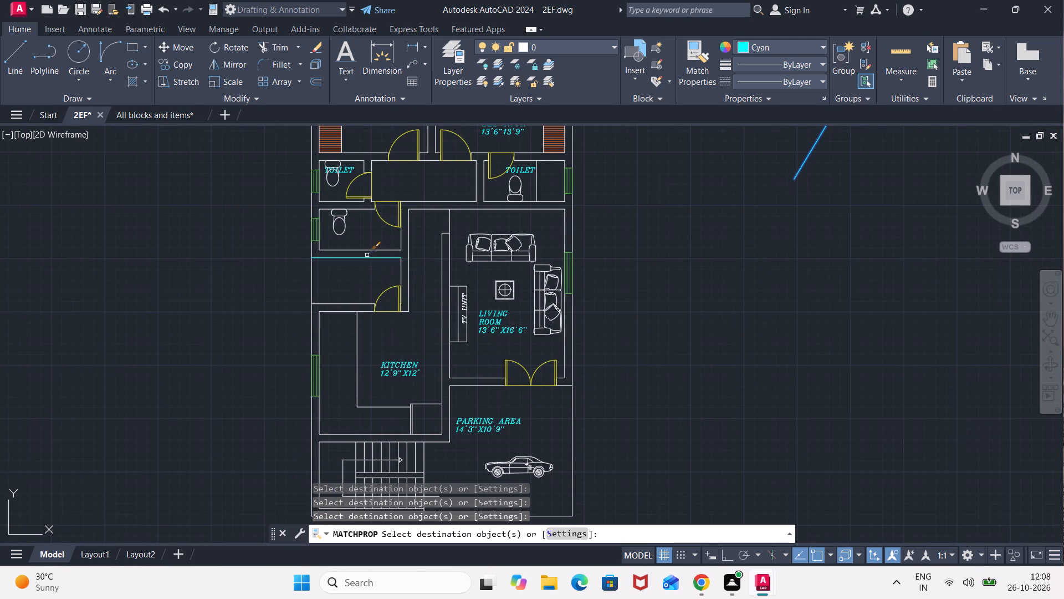
pyautogui.moveTo(360, 225); pyautogui.dragTo(404, 374, button='middle')
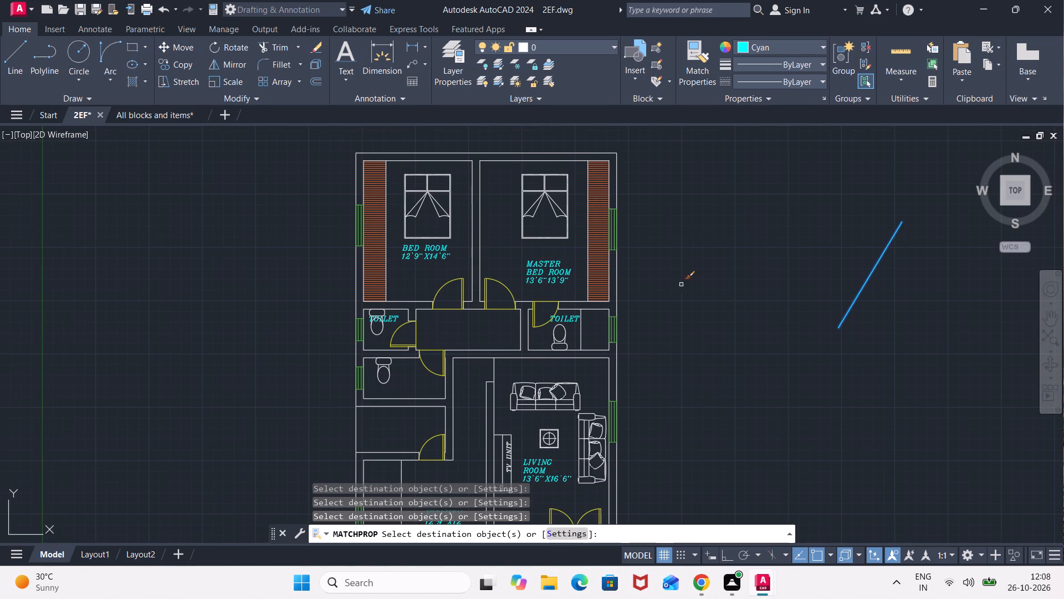
pyautogui.moveTo(710, 354); pyautogui.dragTo(538, 153, button='middle')
pyautogui.scroll(2, 376, 247)
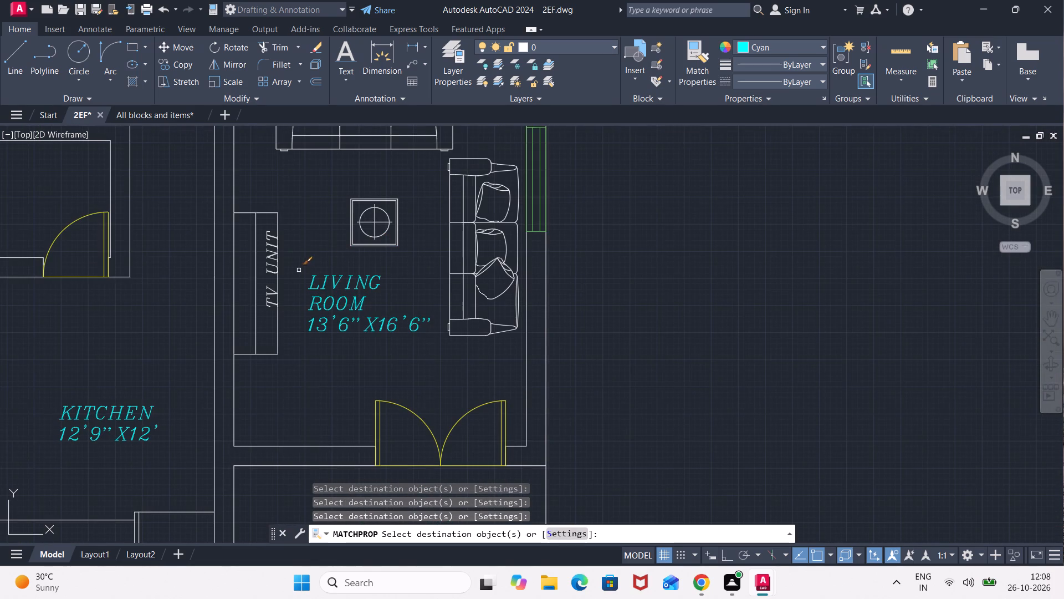
pyautogui.click(266, 267)
pyautogui.scroll(-4, 657, 235)
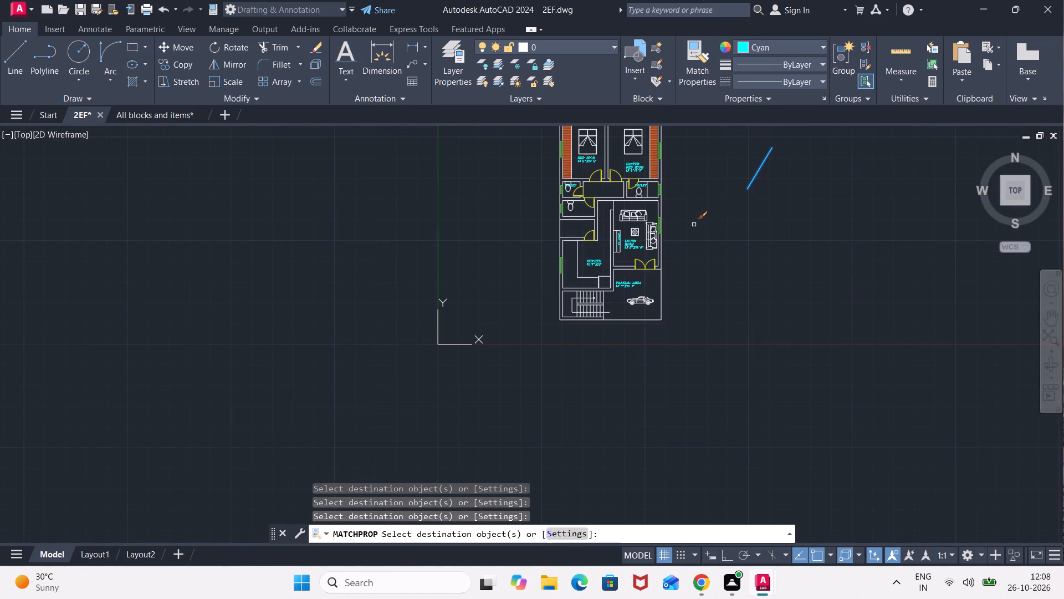
pyautogui.press('Escape')
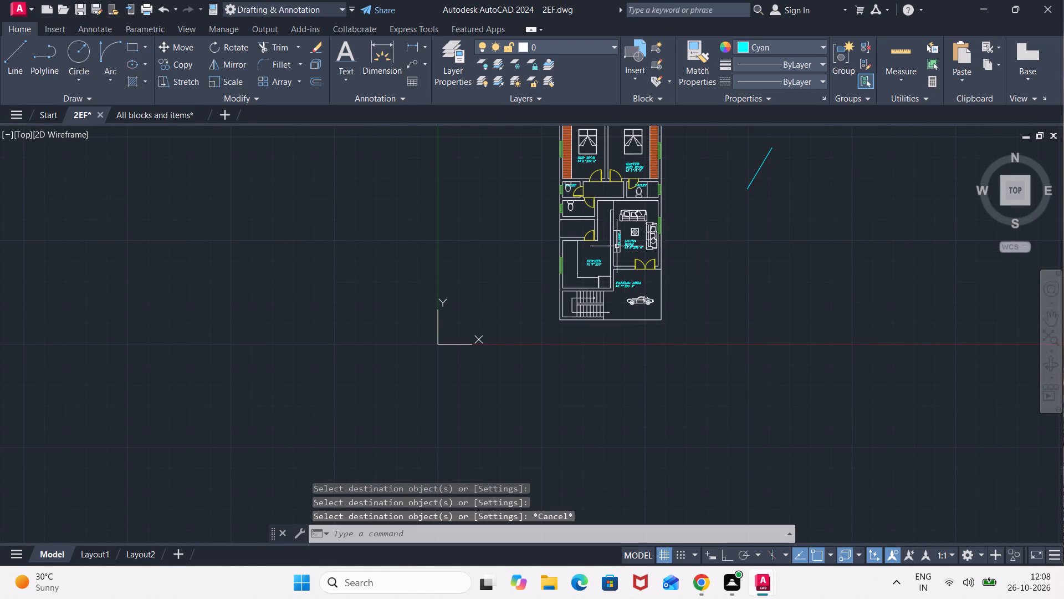
# Stretch the upper end of the passage wall line beside the lower toilet up to the lower edge of the central hall.
pyautogui.scroll(2, 616, 246)
pyautogui.moveTo(641, 195); pyautogui.dragTo(624, 298, button='middle')
pyautogui.moveTo(615, 288); pyautogui.dragTo(601, 196, button='middle')
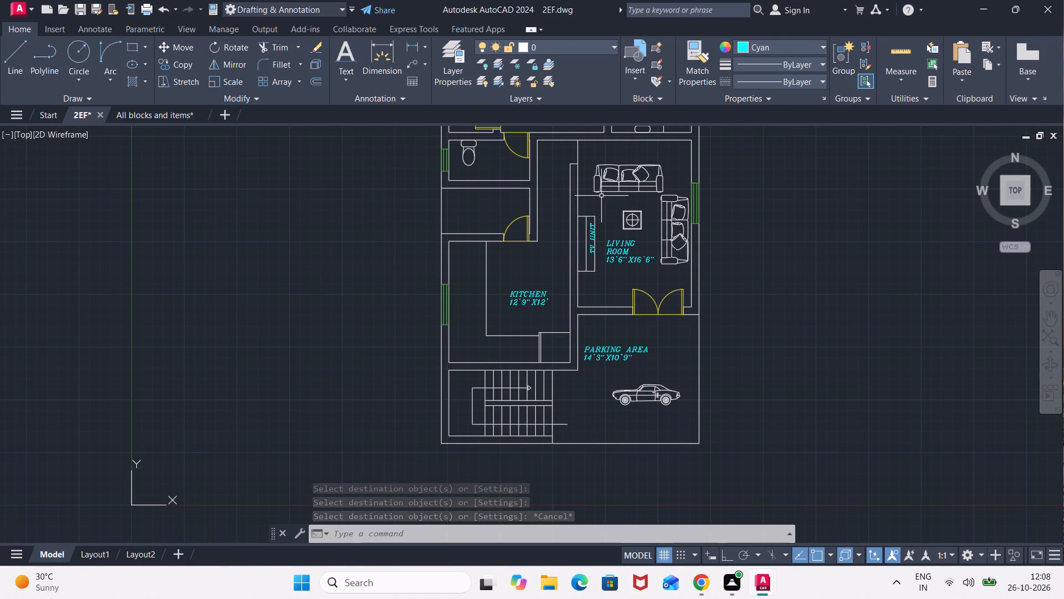
pyautogui.moveTo(600, 202); pyautogui.dragTo(584, 327, button='middle')
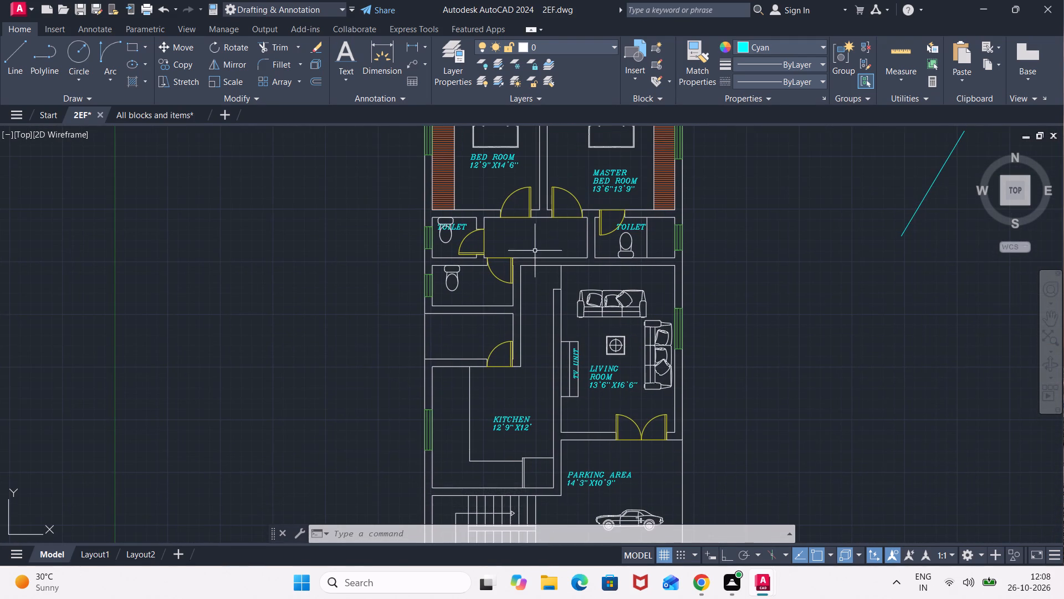
pyautogui.moveTo(534, 248); pyautogui.dragTo(534, 317, button='middle')
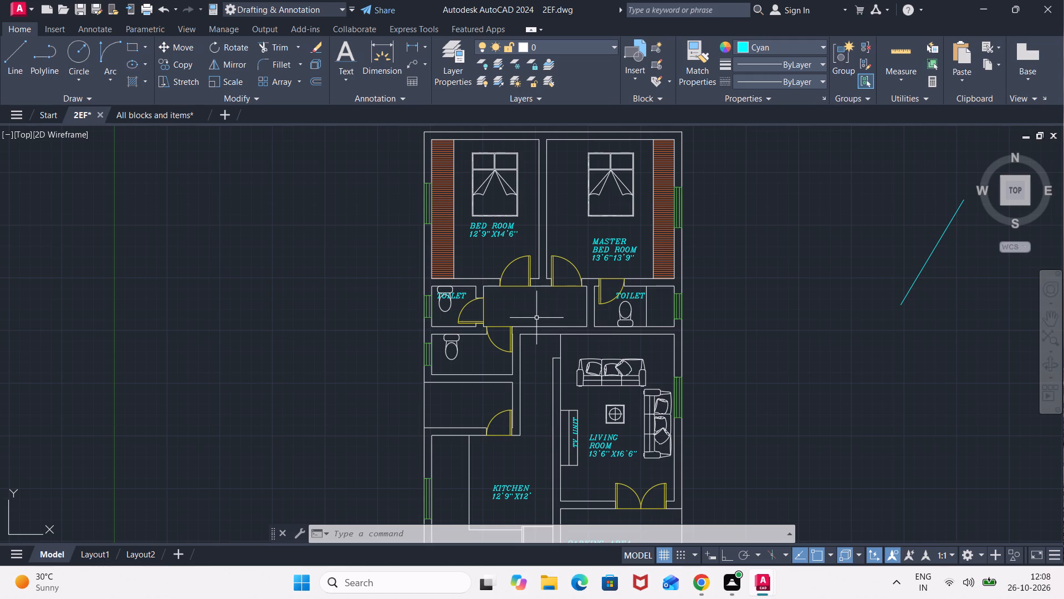
pyautogui.moveTo(532, 350); pyautogui.dragTo(531, 350, button='middle')
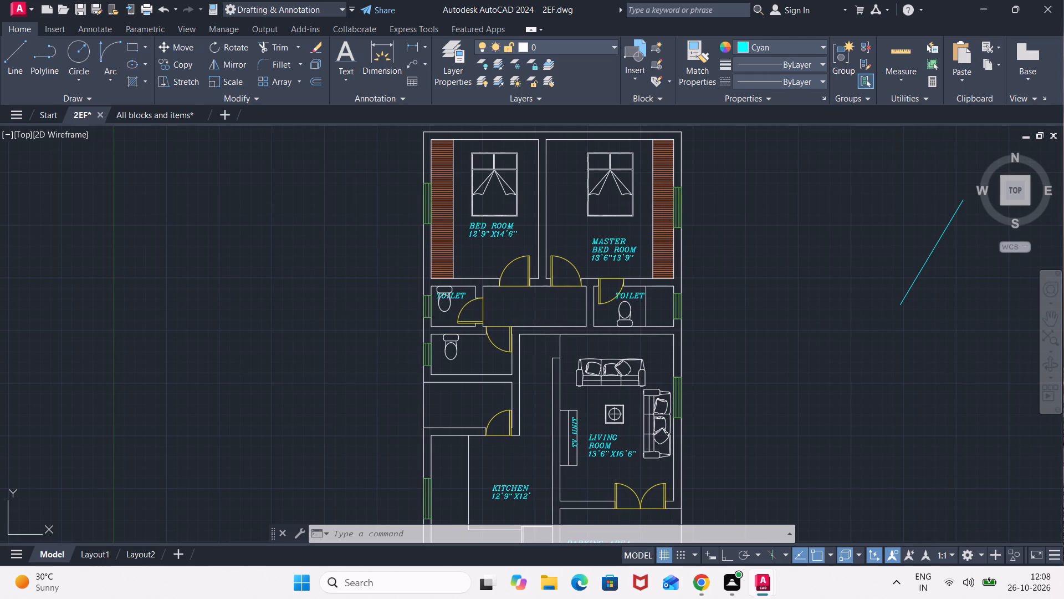
pyautogui.moveTo(531, 350); pyautogui.dragTo(517, 346, button='middle')
pyautogui.scroll(1, 516, 344)
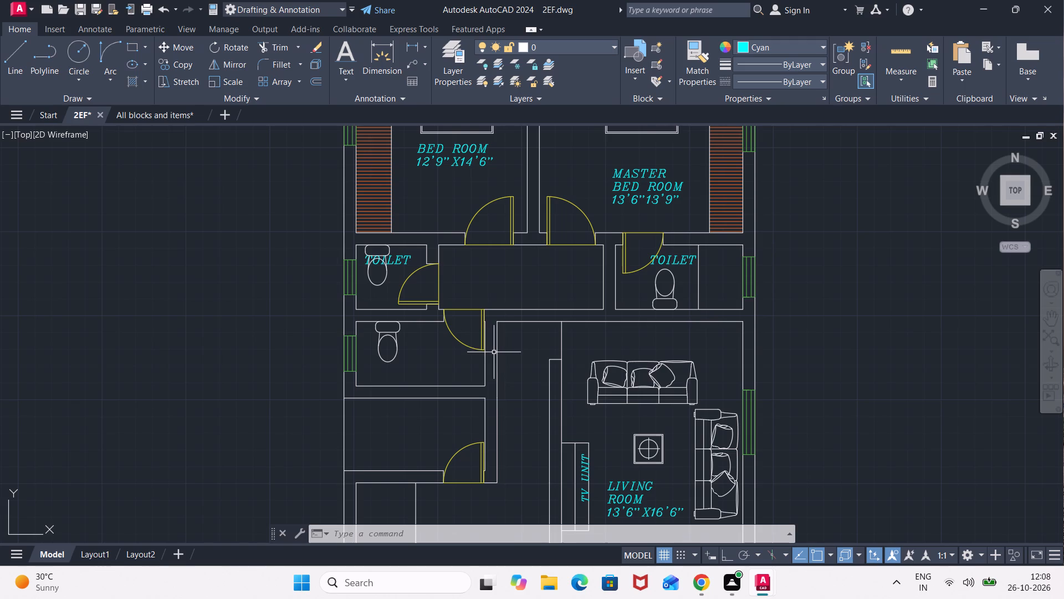
pyautogui.click(498, 351)
pyautogui.click(495, 322)
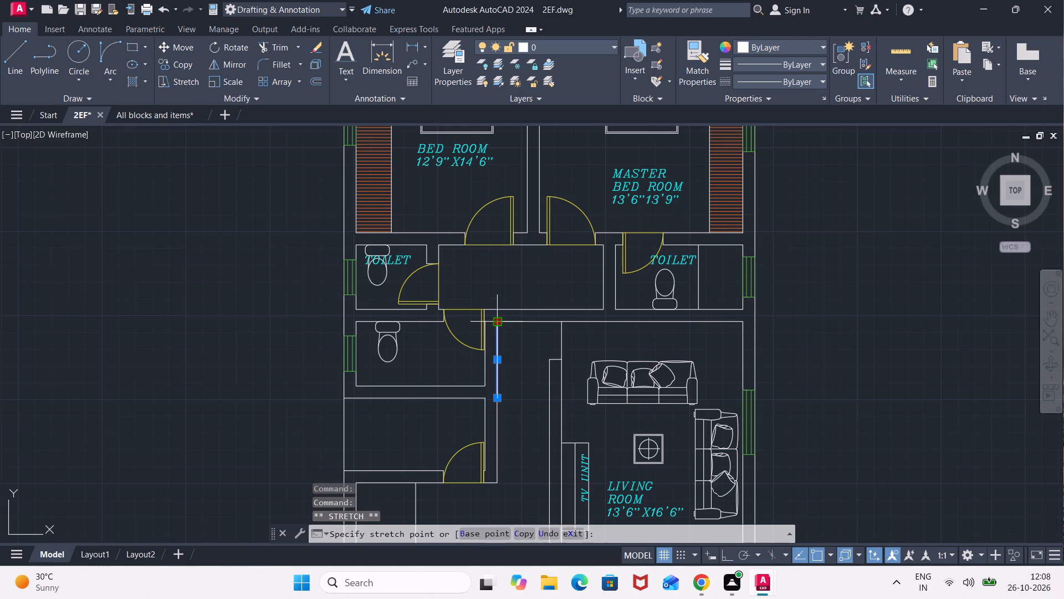
pyautogui.click(493, 306)
pyautogui.press('Escape')
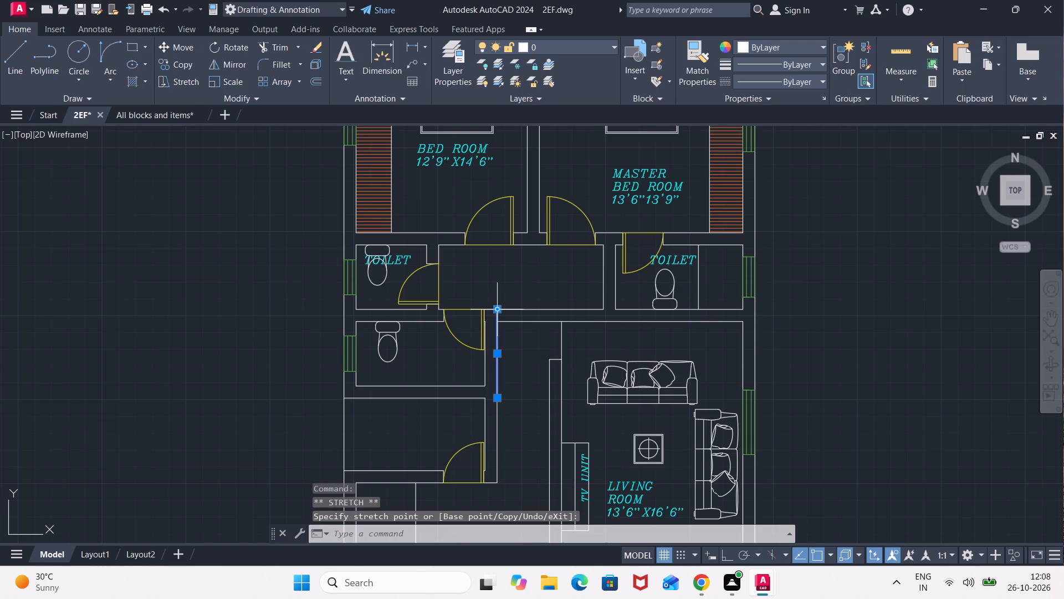
pyautogui.press('Escape')
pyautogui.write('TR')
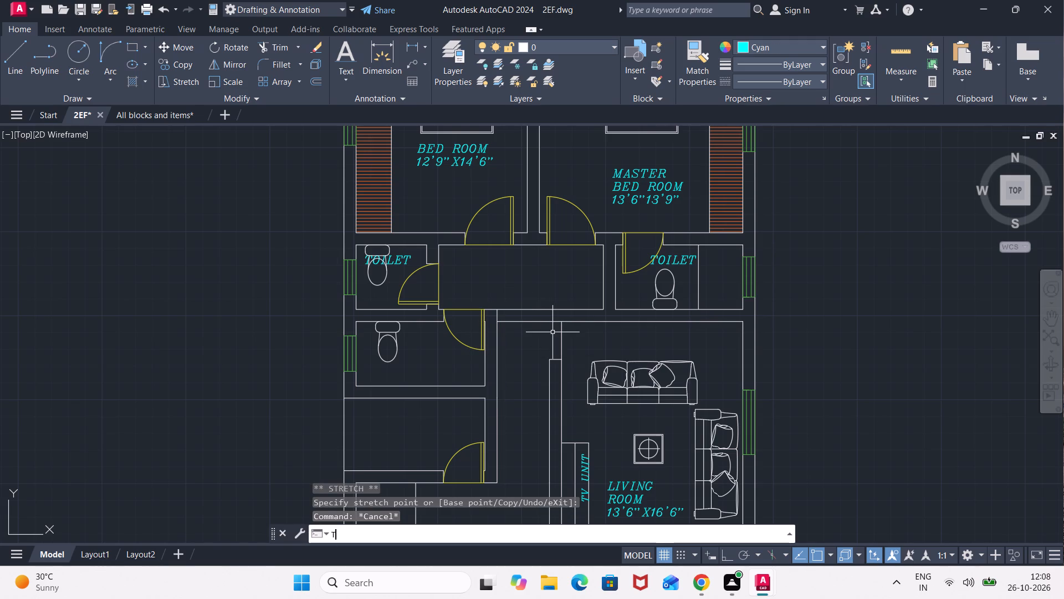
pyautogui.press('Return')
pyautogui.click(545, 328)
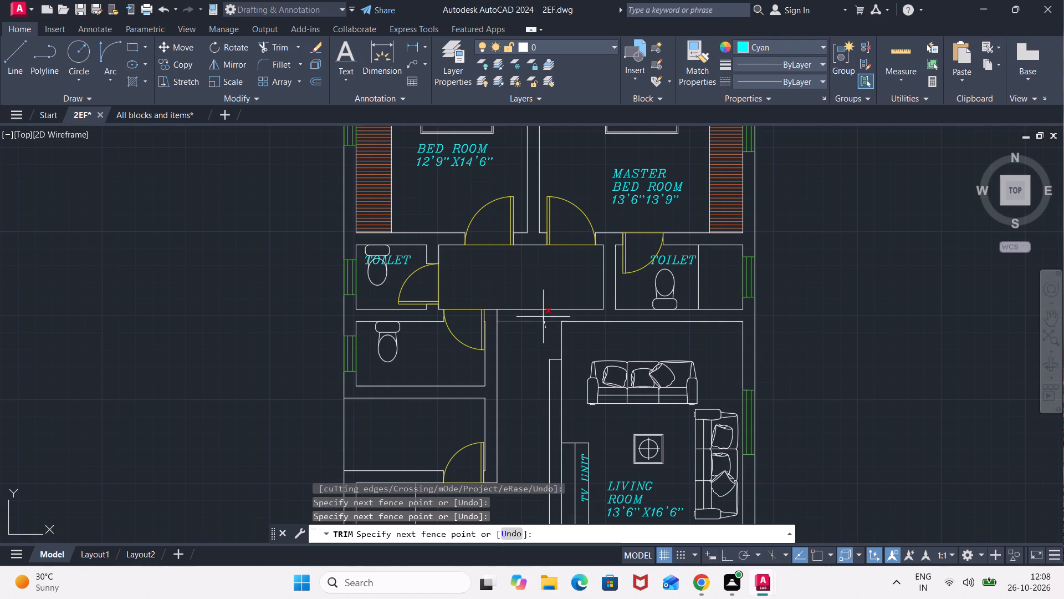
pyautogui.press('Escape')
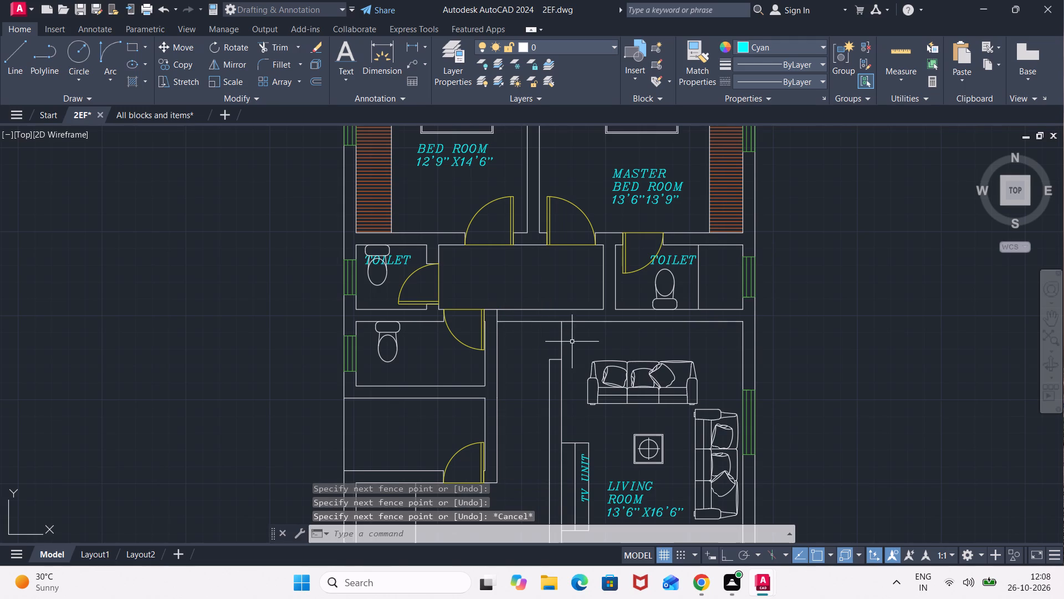
# Stretch the upper end of the living room's passage-side wall line up to the lower edge of the central hall.
pyautogui.click(561, 342)
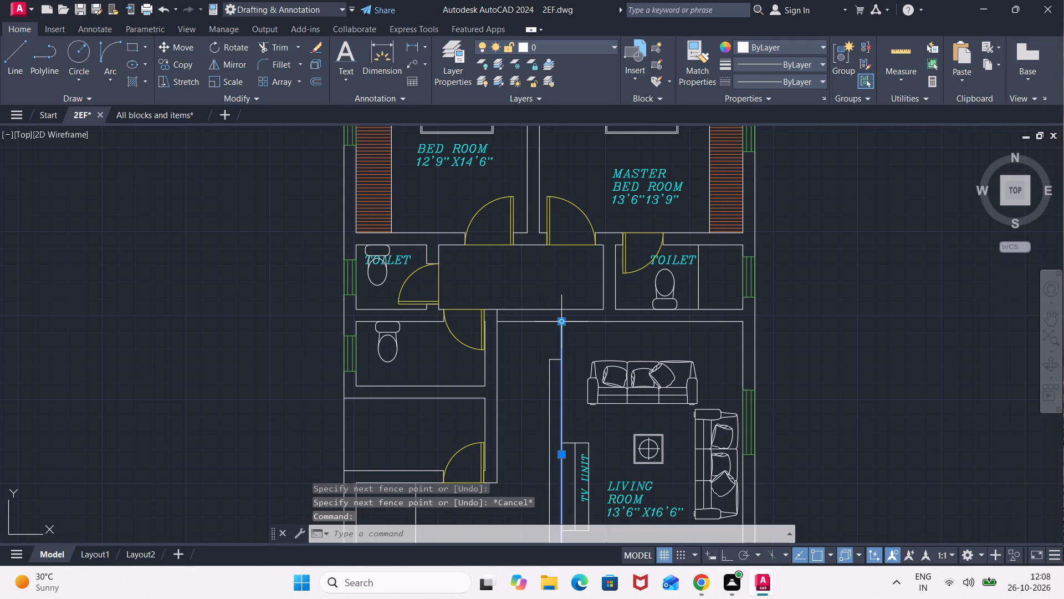
pyautogui.click(560, 324)
pyautogui.click(557, 307)
pyautogui.press('Escape')
pyautogui.press('Escape')
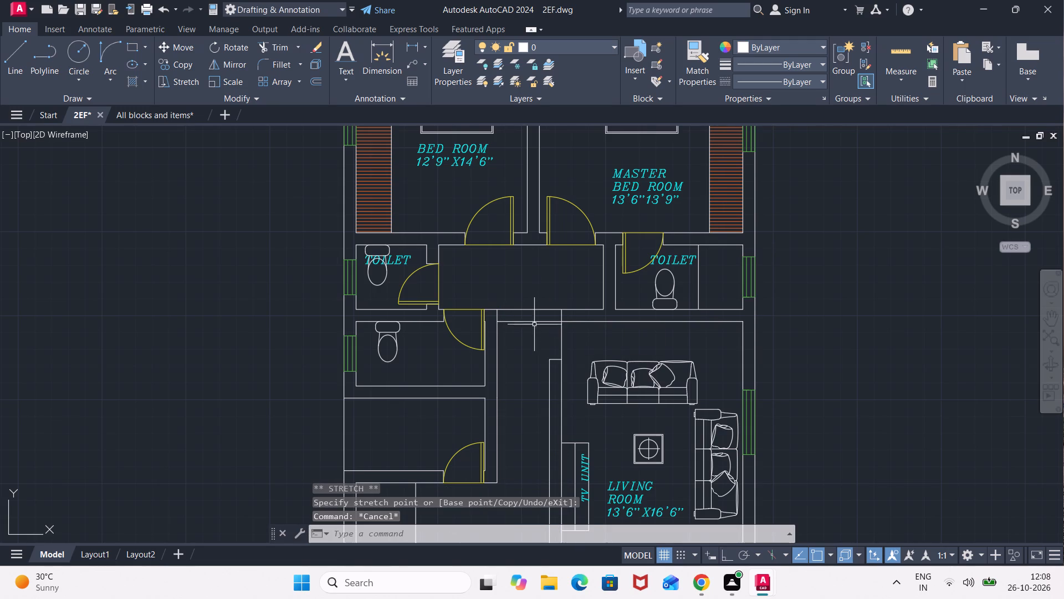
# Trim away the two horizontal wall lines crossing the passage opening below the central hall.
pyautogui.press('t')
pyautogui.press('r')
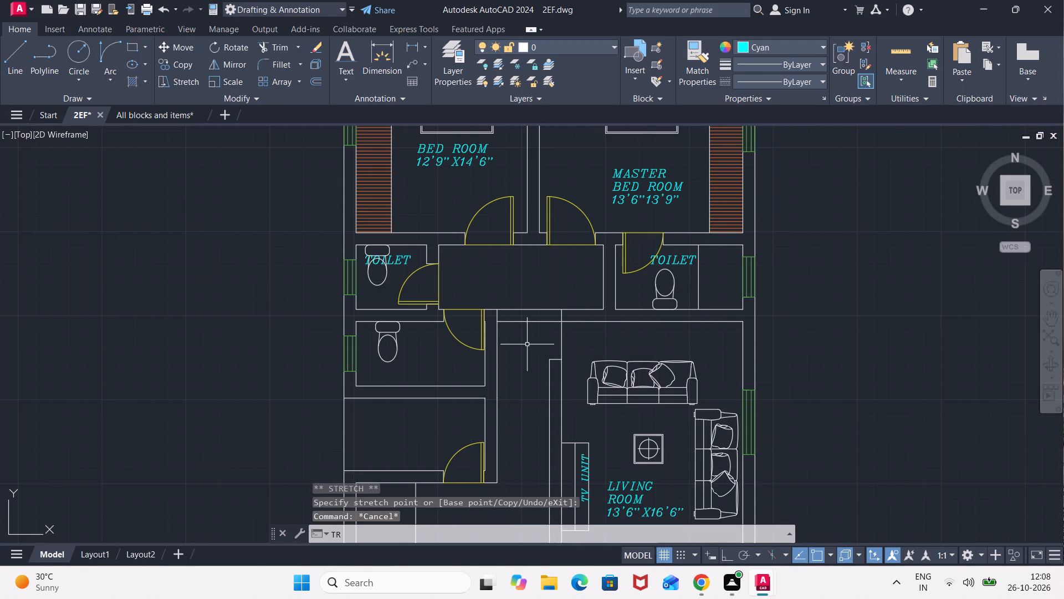
pyautogui.press('Return')
pyautogui.click(527, 344)
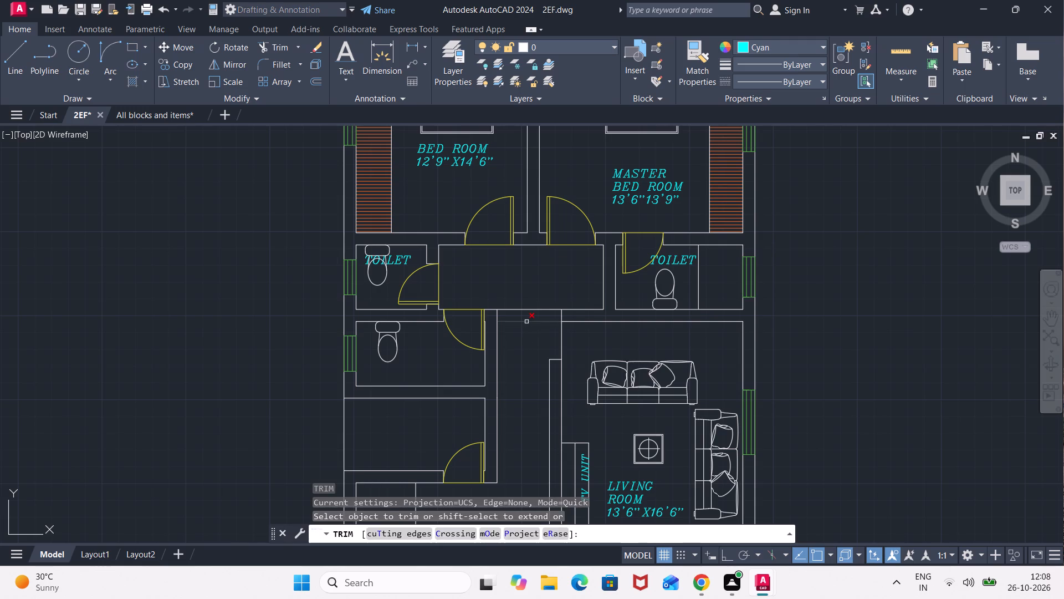
pyautogui.moveTo(526, 322); pyautogui.dragTo(526, 312)
pyautogui.click(526, 311)
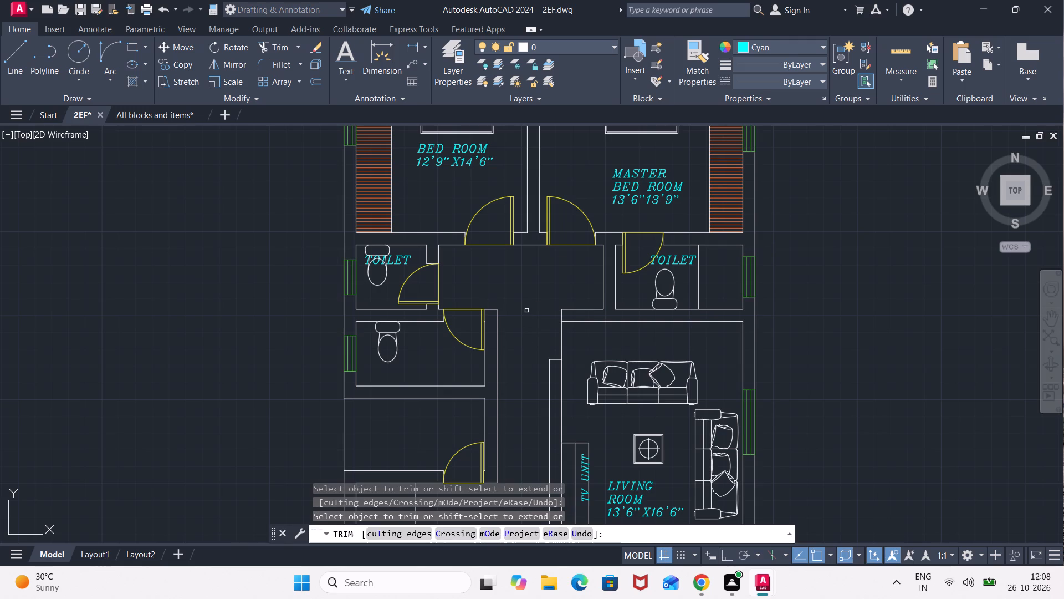
pyautogui.press('Escape')
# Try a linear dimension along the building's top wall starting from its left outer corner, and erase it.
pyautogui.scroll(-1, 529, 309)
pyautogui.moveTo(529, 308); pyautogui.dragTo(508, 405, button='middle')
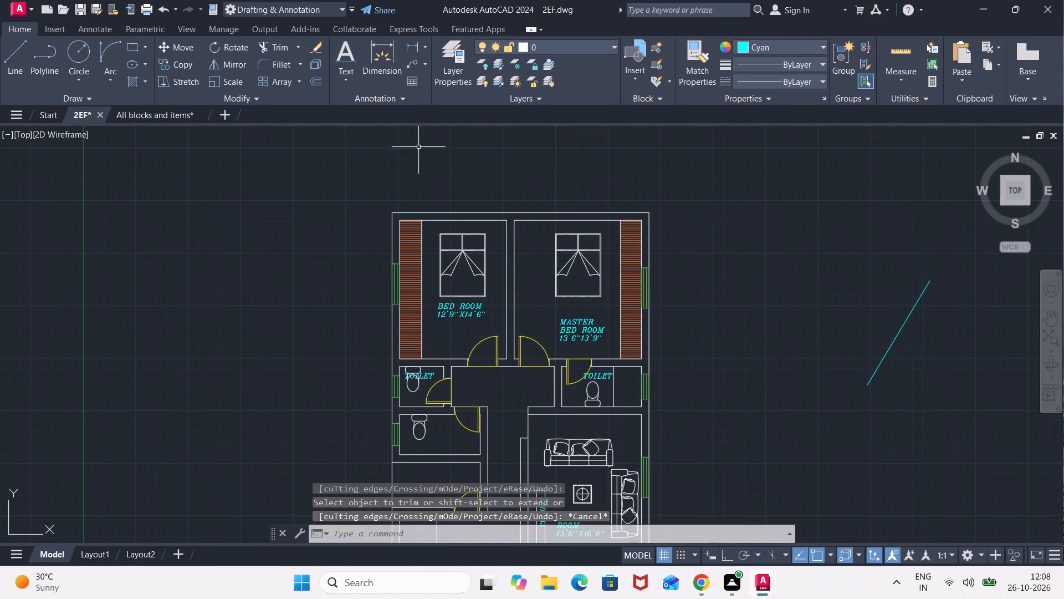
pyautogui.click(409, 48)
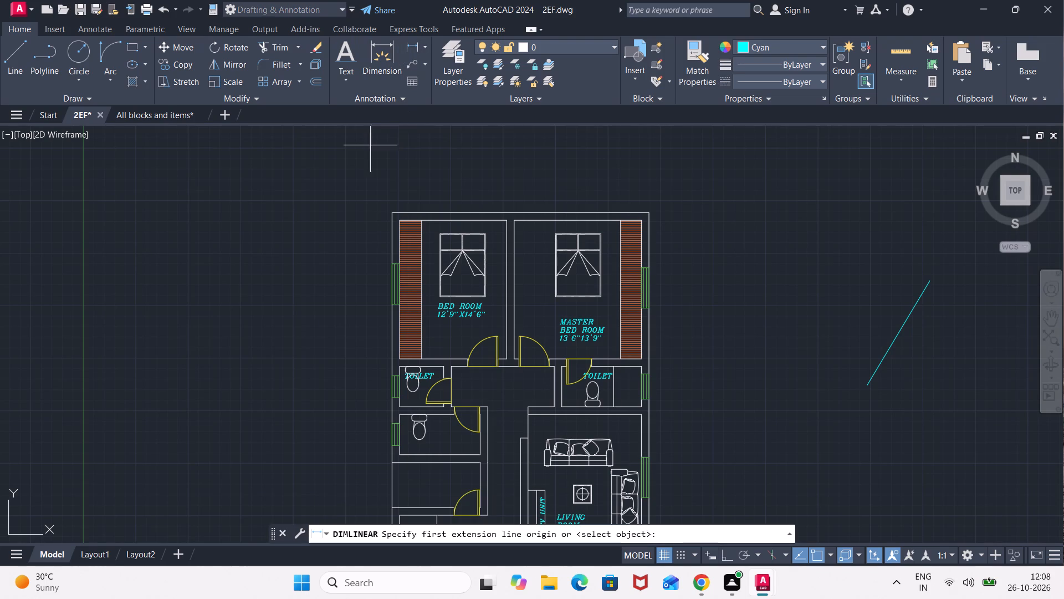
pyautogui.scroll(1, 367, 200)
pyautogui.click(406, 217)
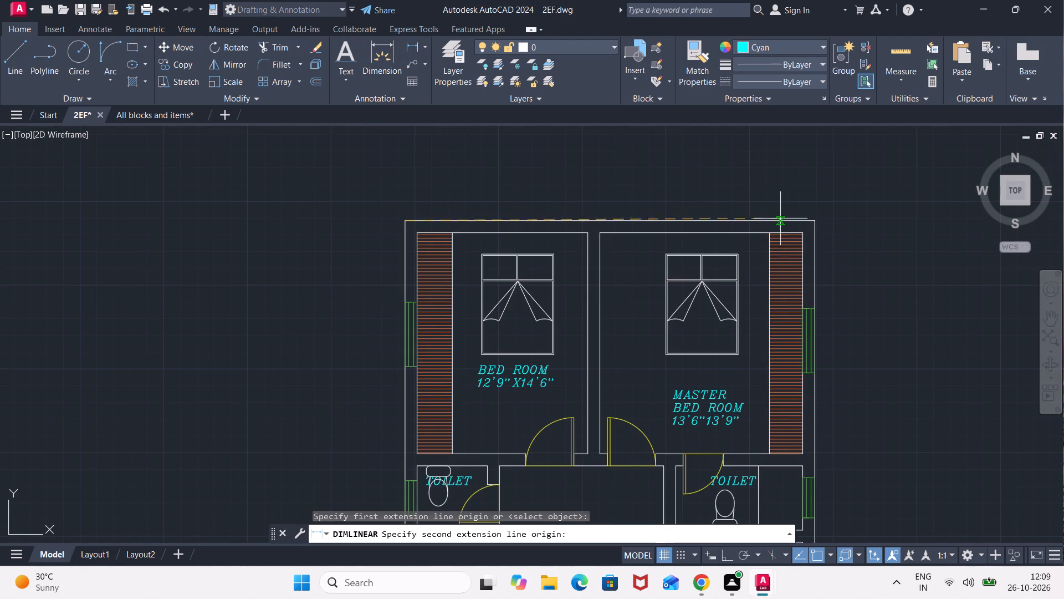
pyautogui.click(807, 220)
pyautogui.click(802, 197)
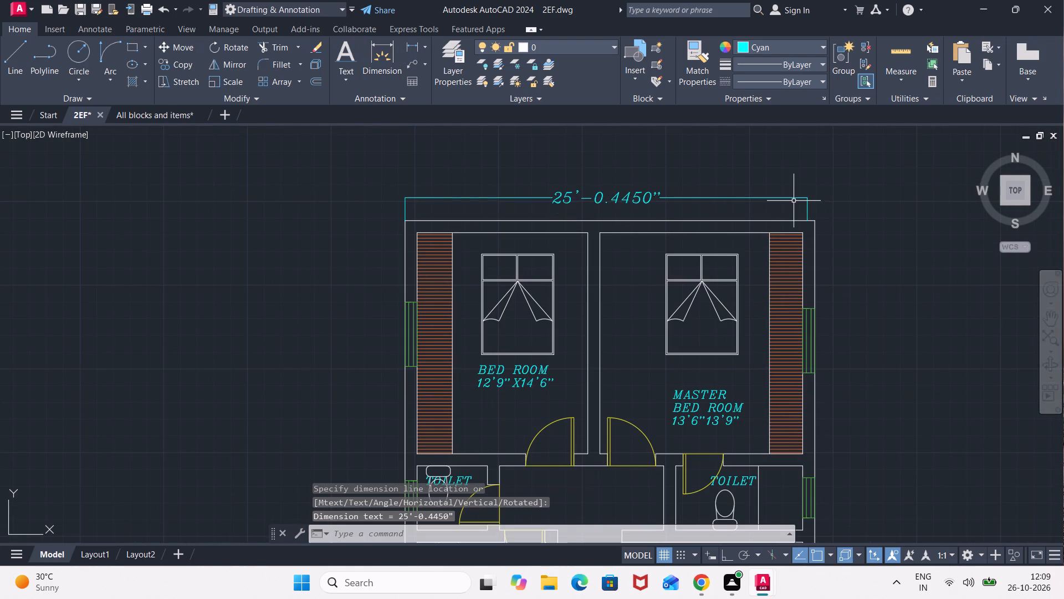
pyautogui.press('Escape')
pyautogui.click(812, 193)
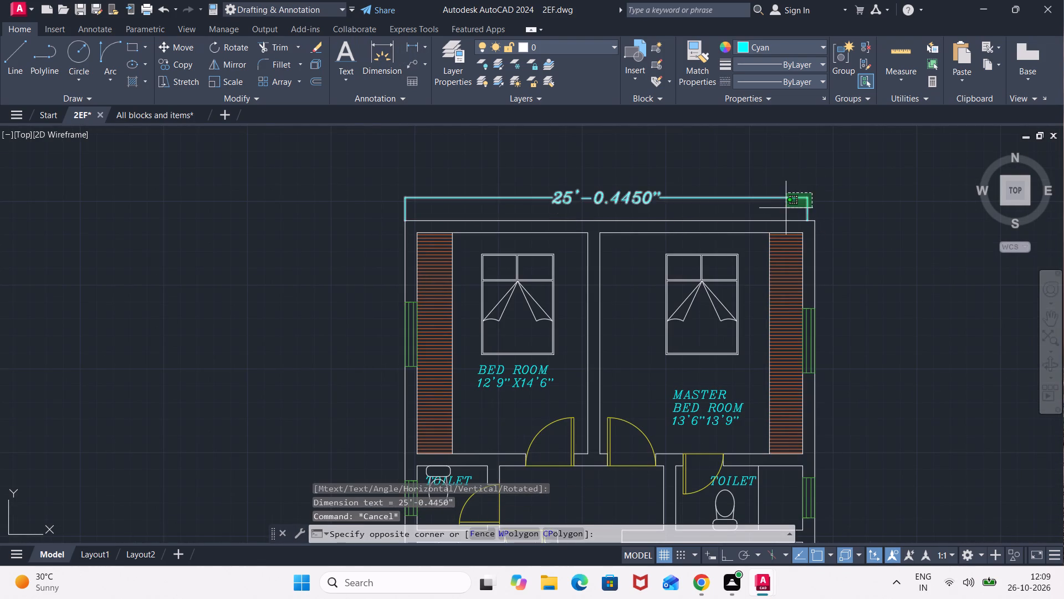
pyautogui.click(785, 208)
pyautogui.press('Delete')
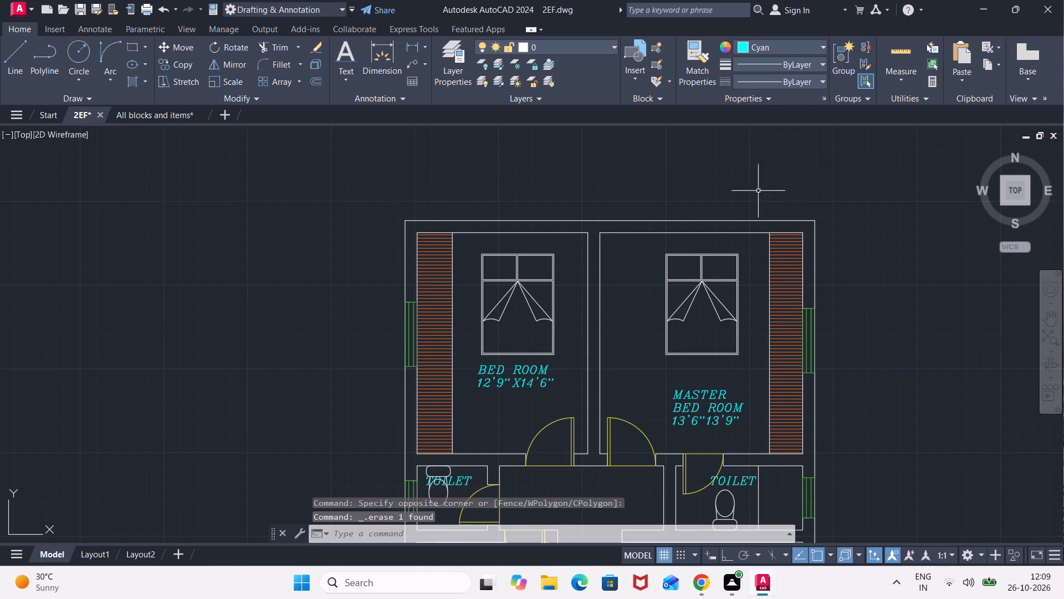
# Add a linear dimension for the building's overall width above the top wall, between its two outer corners.
pyautogui.click(417, 46)
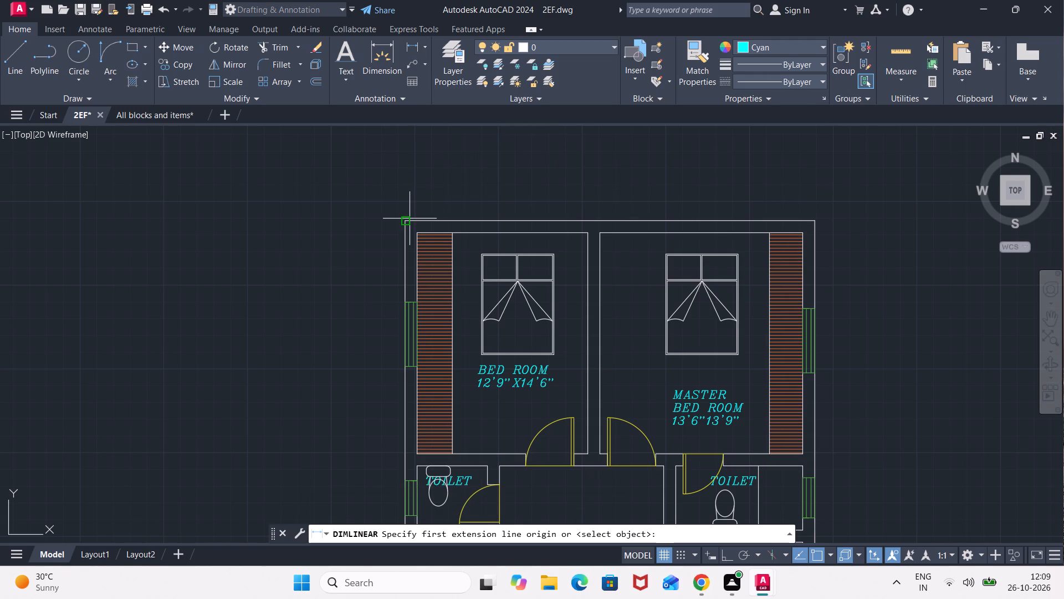
pyautogui.click(410, 219)
pyautogui.click(820, 221)
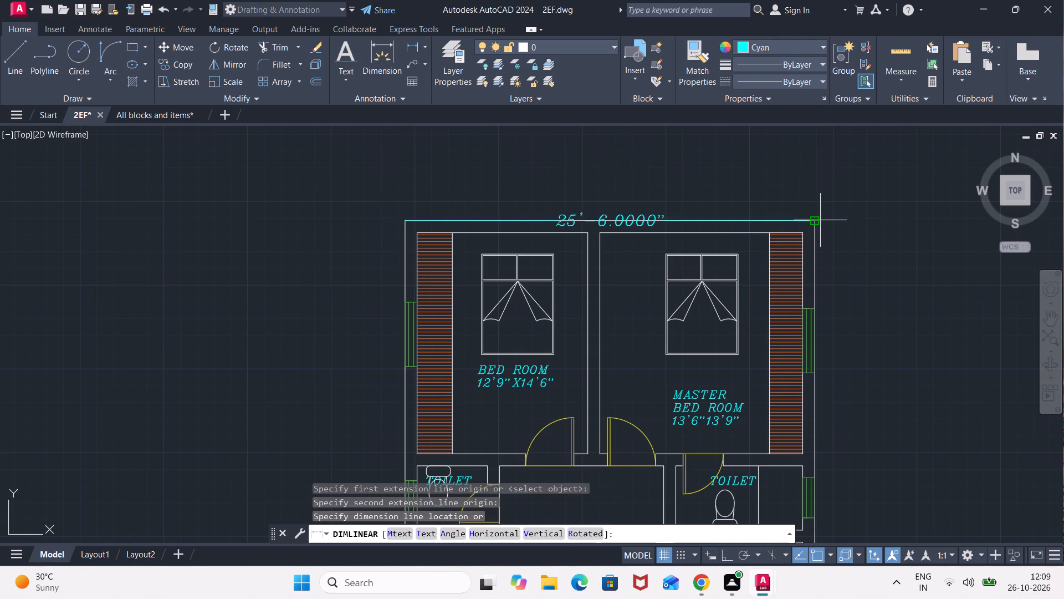
pyautogui.click(815, 200)
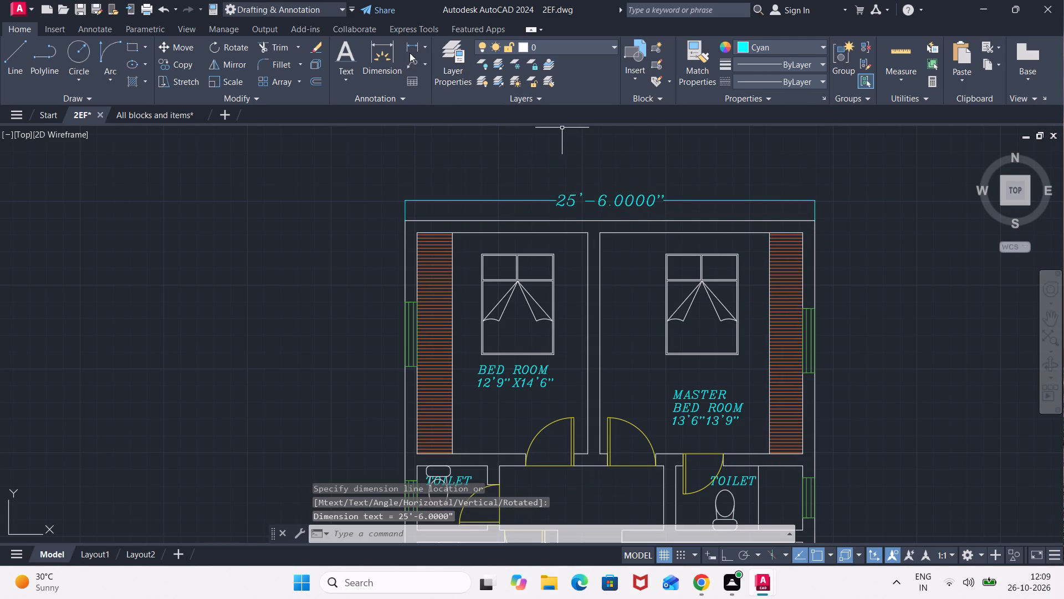
# Add a linear dimension for the building's overall length outside the right wall, from top to bottom outer corner.
pyautogui.click(408, 48)
pyautogui.scroll(-1, 755, 230)
pyautogui.moveTo(822, 237); pyautogui.dragTo(635, 145, button='middle')
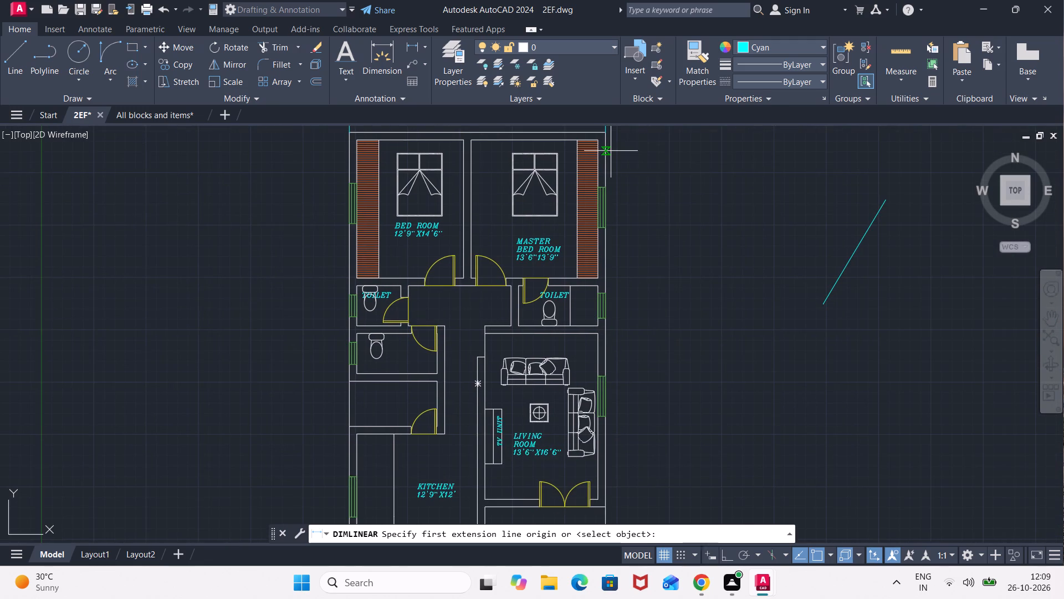
pyautogui.moveTo(611, 145); pyautogui.dragTo(609, 195, button='middle')
pyautogui.click(604, 180)
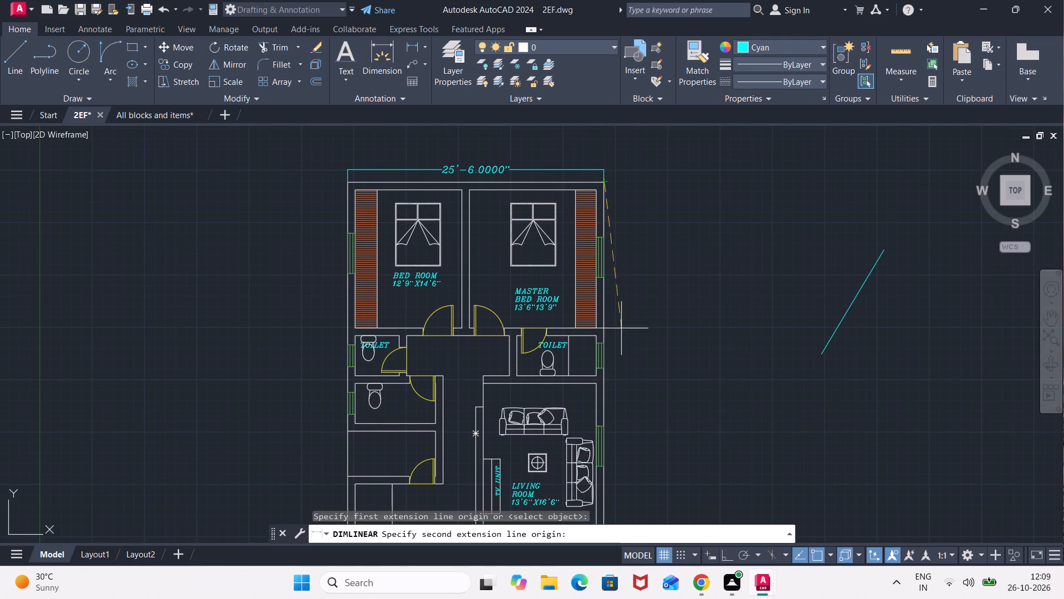
pyautogui.moveTo(632, 382); pyautogui.dragTo(528, 182, button='middle')
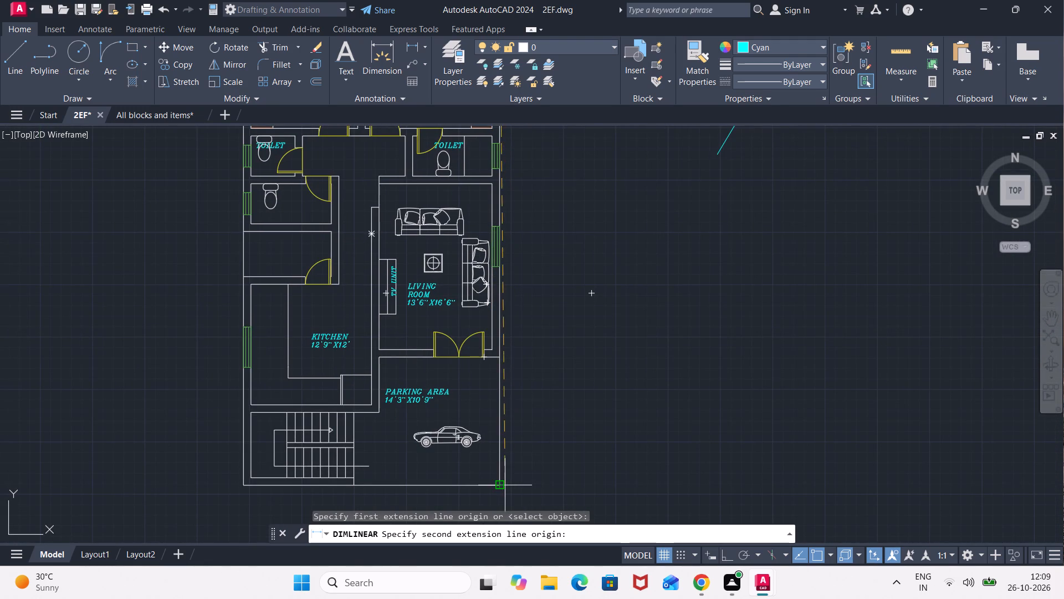
pyautogui.click(497, 488)
pyautogui.click(515, 481)
# Delete the diagonal cyan sample line beside the plan.
pyautogui.moveTo(606, 368); pyautogui.dragTo(613, 409, button='middle')
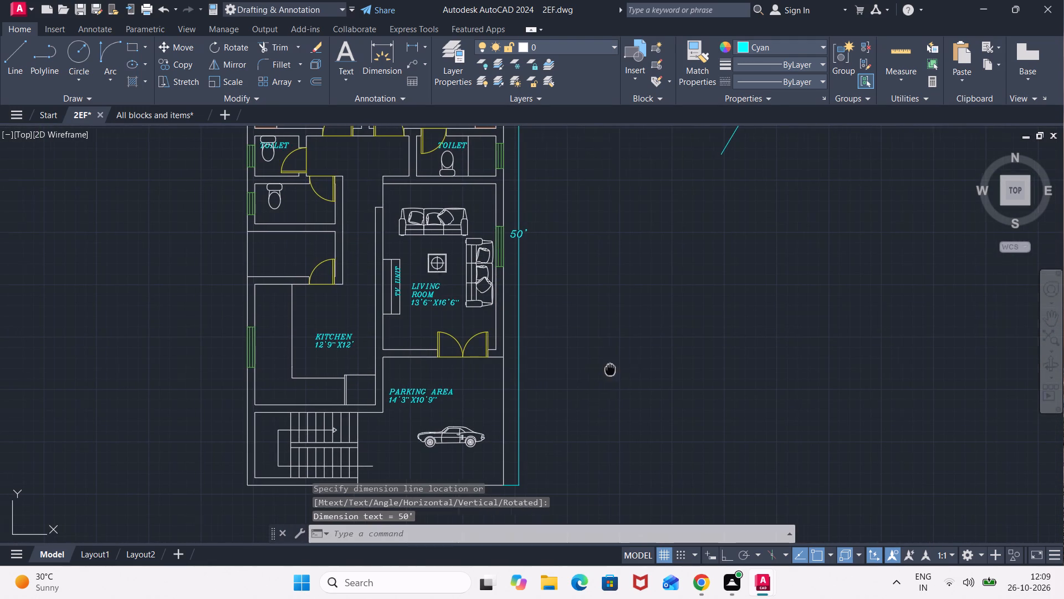
pyautogui.moveTo(613, 409); pyautogui.dragTo(602, 505, button='middle')
pyautogui.click(785, 288)
pyautogui.click(669, 278)
pyautogui.press('Delete')
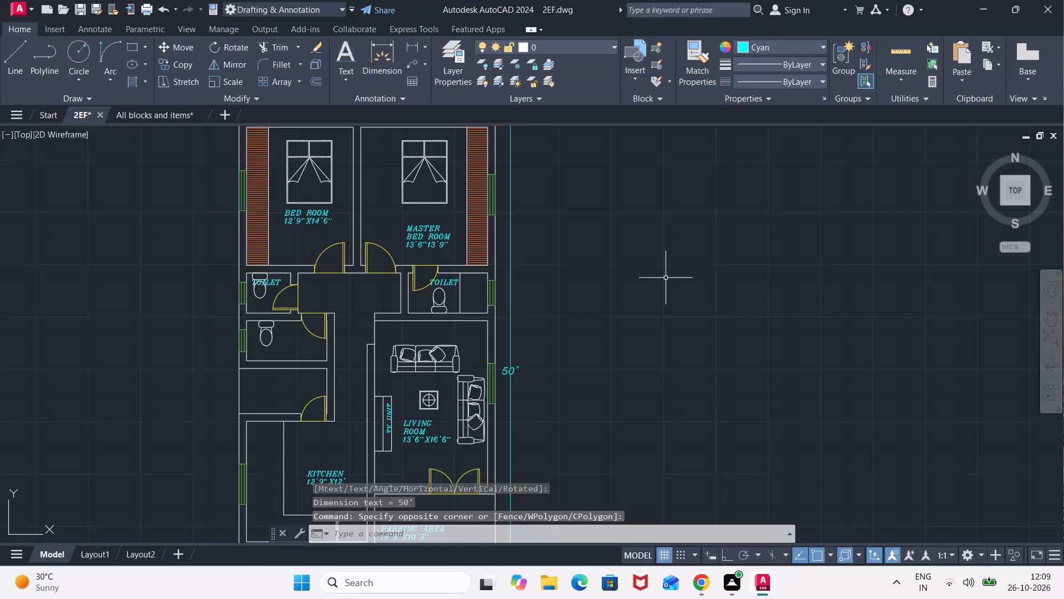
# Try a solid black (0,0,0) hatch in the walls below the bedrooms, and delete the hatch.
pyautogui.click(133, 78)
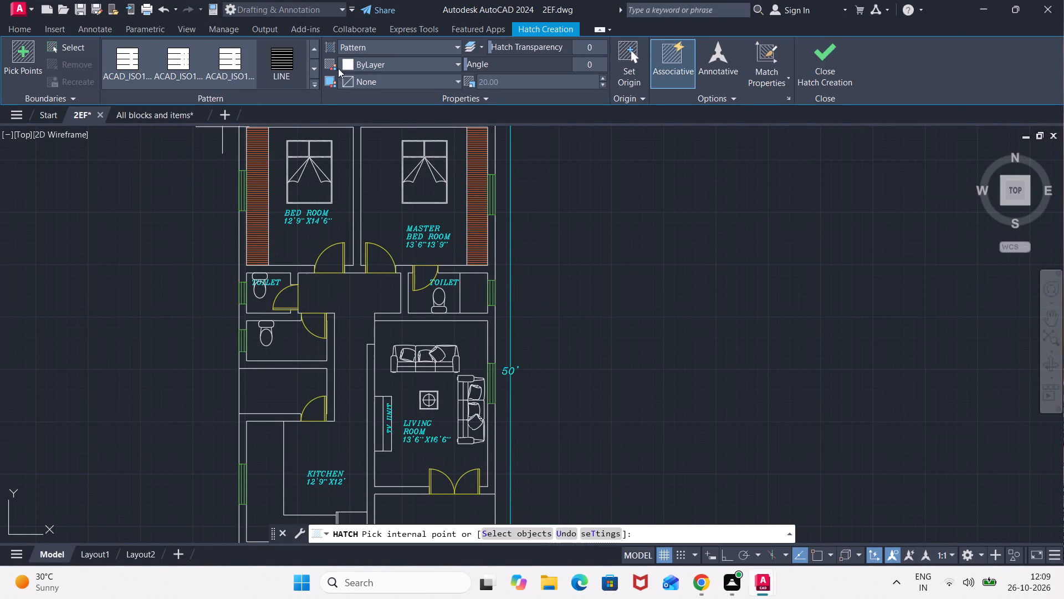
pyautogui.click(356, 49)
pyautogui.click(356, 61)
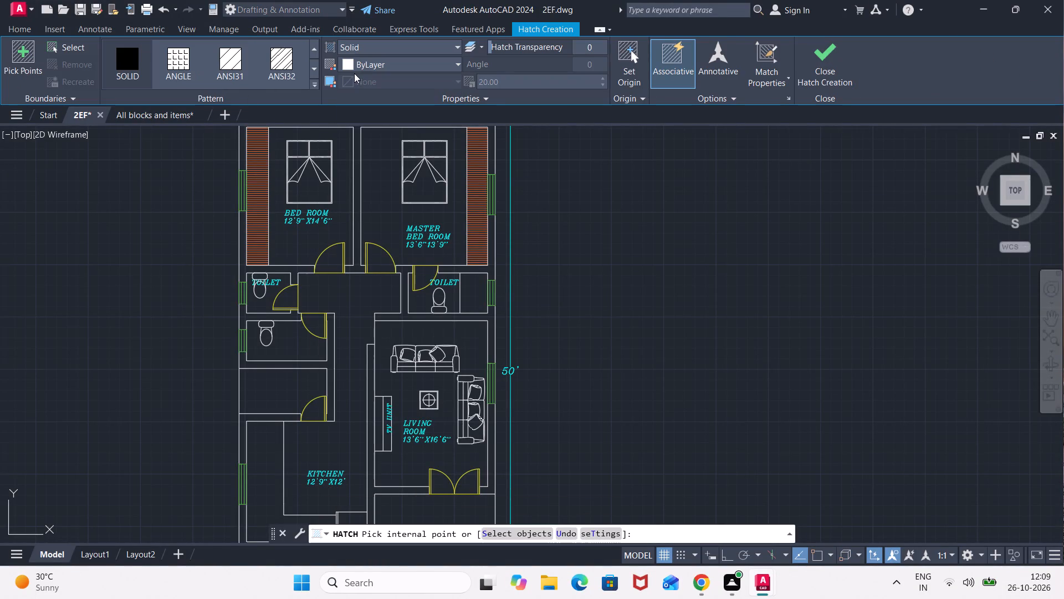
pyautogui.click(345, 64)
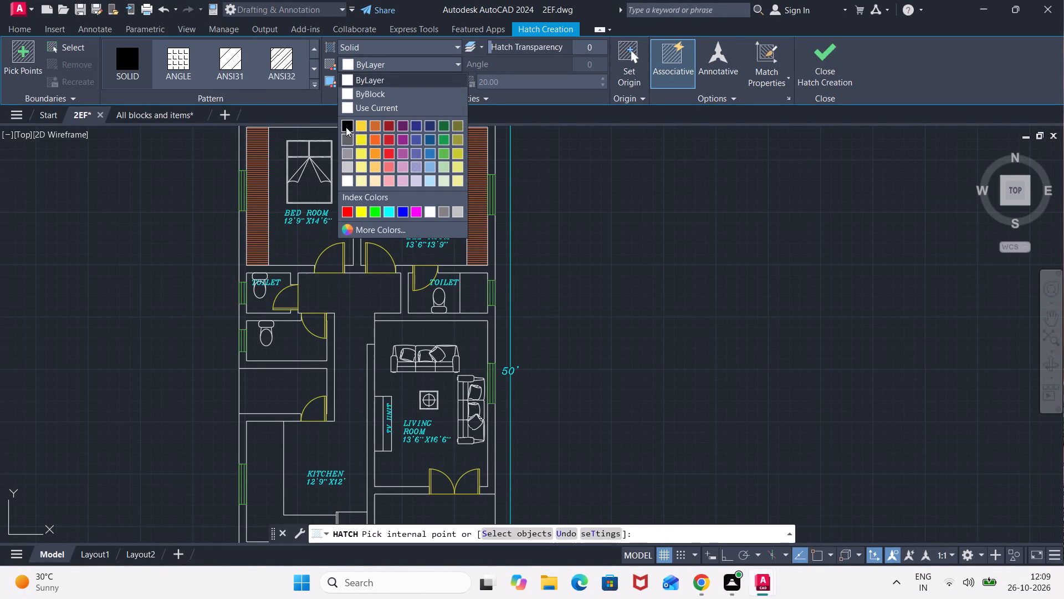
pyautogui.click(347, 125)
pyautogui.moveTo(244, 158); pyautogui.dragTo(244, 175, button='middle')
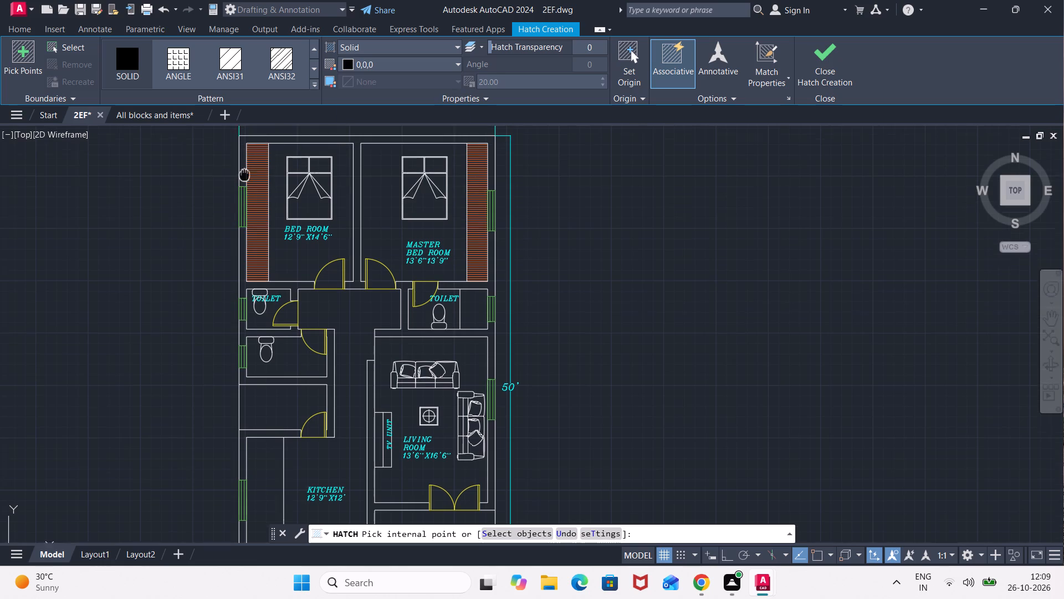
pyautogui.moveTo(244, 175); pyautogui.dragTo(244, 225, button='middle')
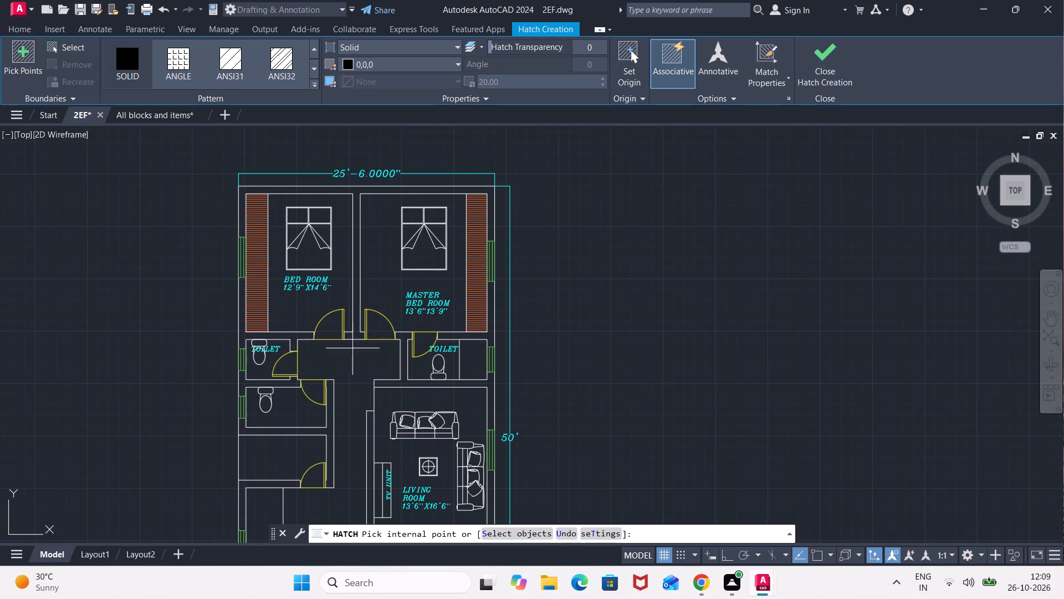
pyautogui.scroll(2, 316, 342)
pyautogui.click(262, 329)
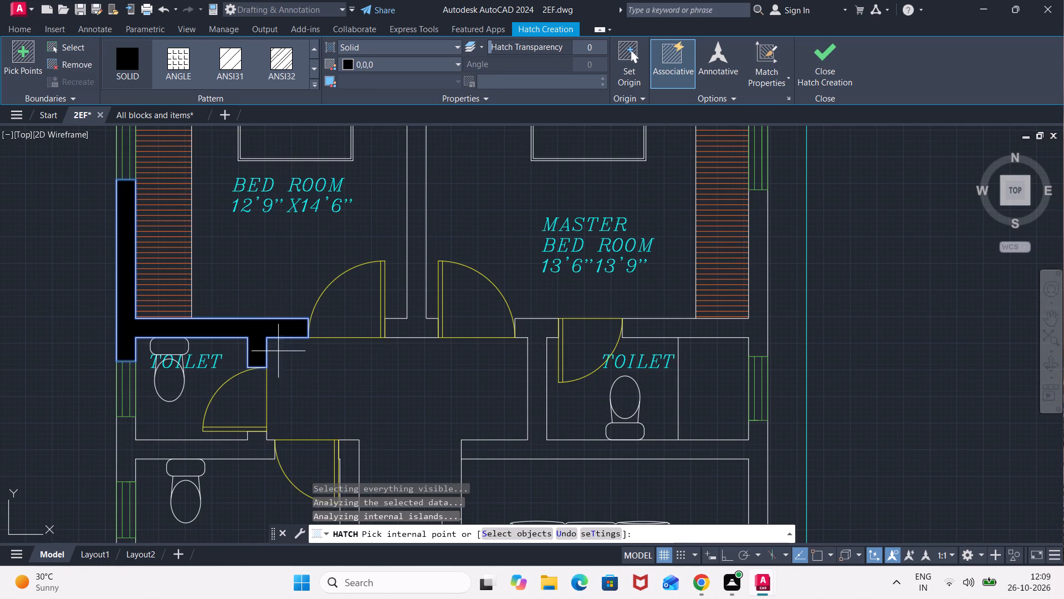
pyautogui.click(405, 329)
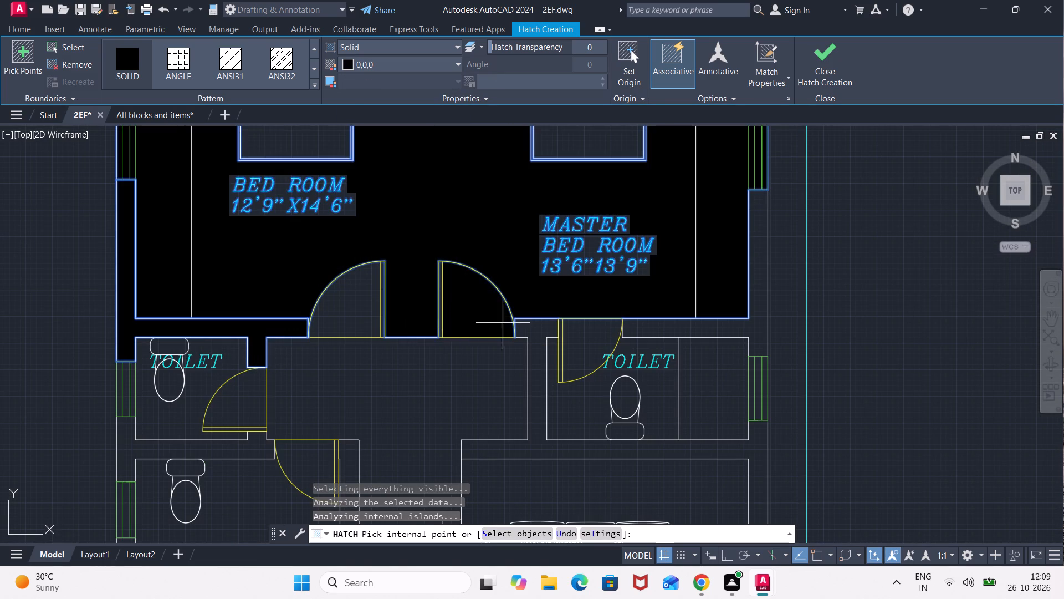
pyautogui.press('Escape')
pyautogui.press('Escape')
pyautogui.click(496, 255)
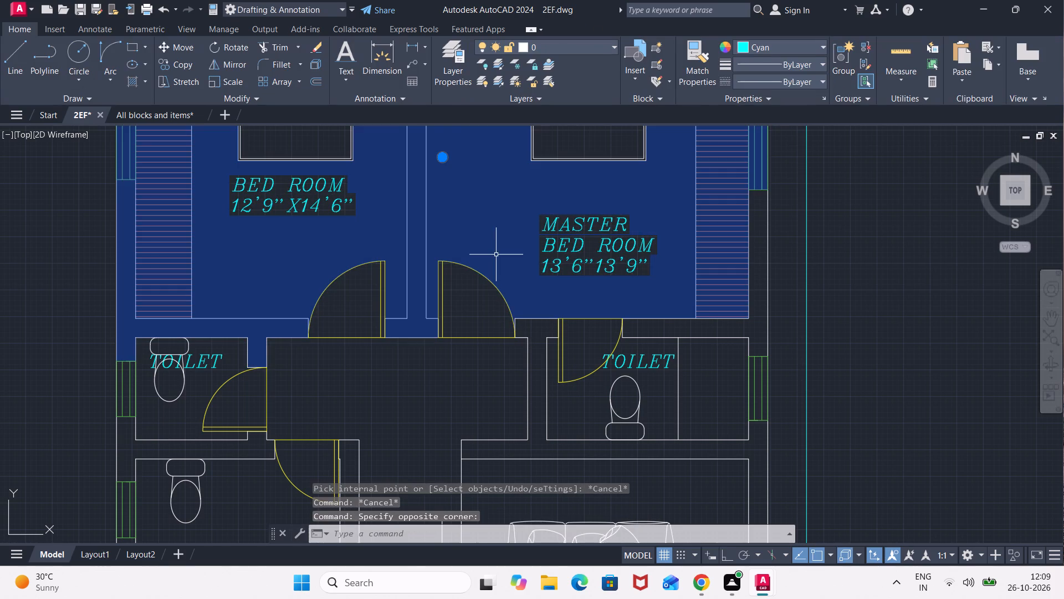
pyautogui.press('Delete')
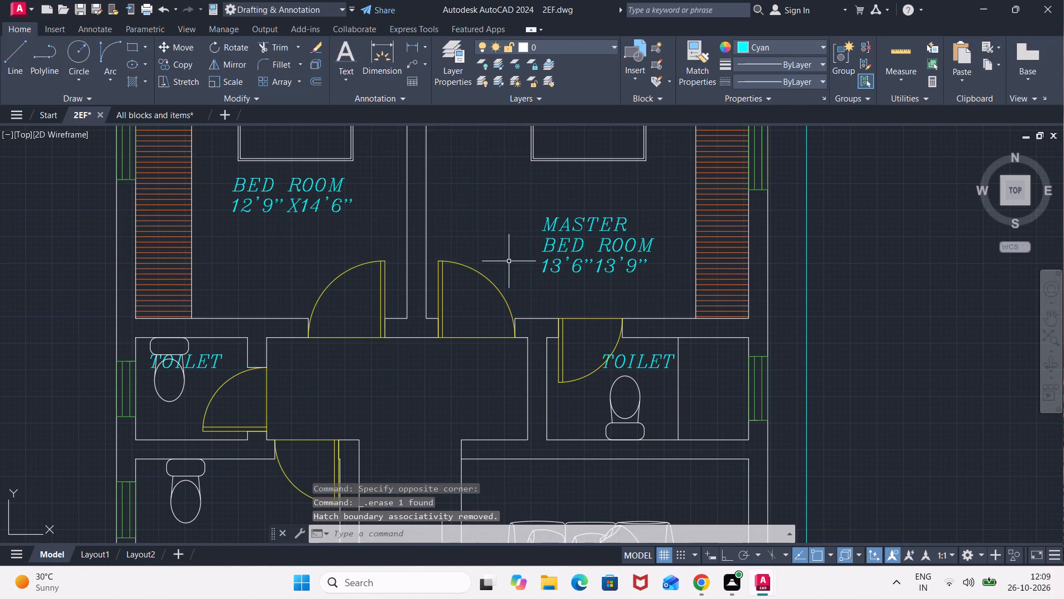
# Draw a window outline with a lengthwise centre line in the top wall above the left bedroom's bed, using colour 19,155,72.
pyautogui.moveTo(508, 261); pyautogui.dragTo(504, 459, button='middle')
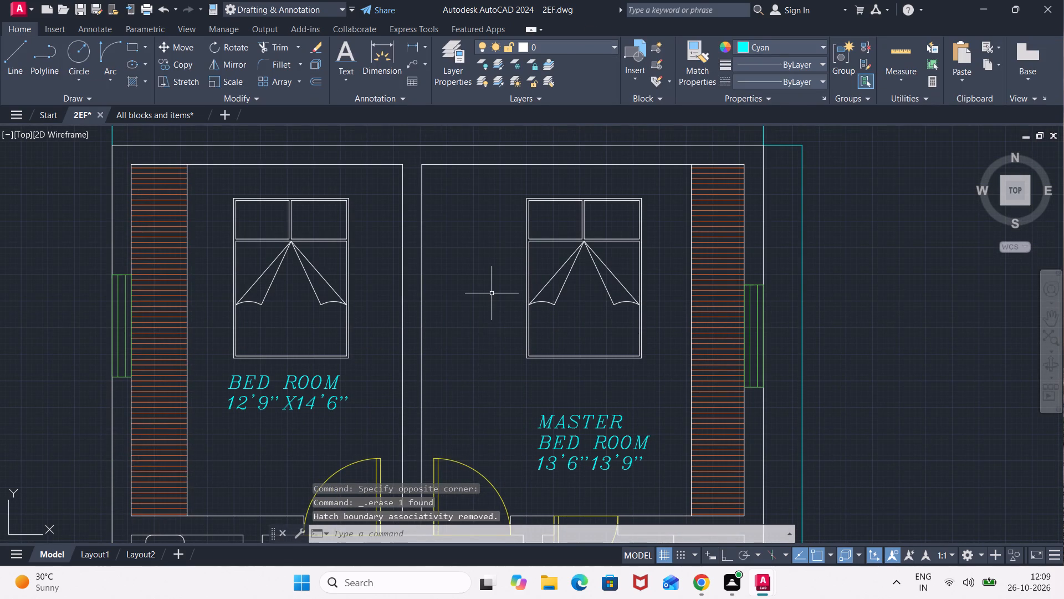
pyautogui.click(743, 48)
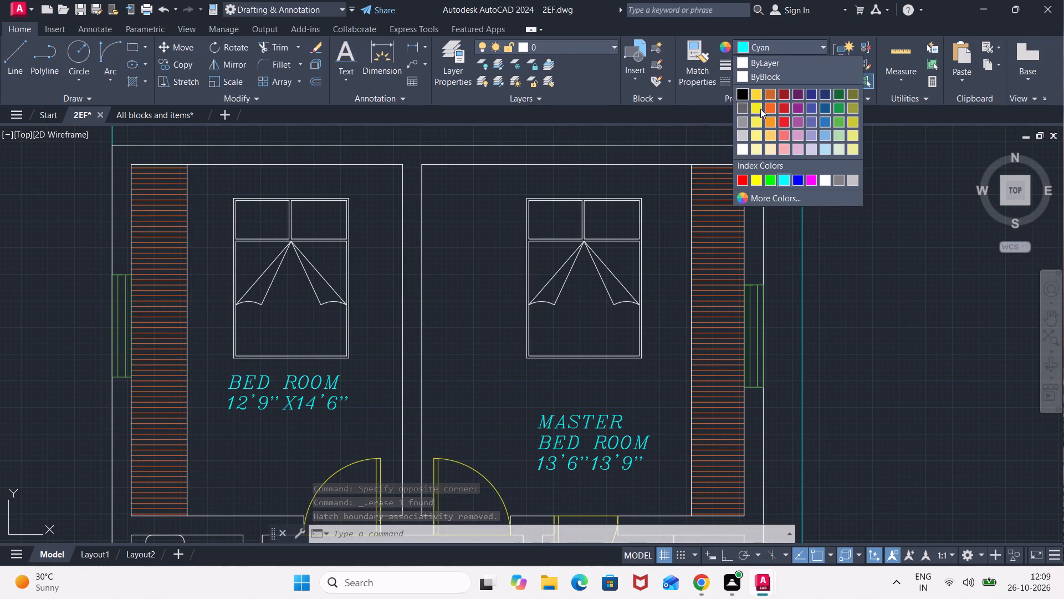
pyautogui.click(837, 106)
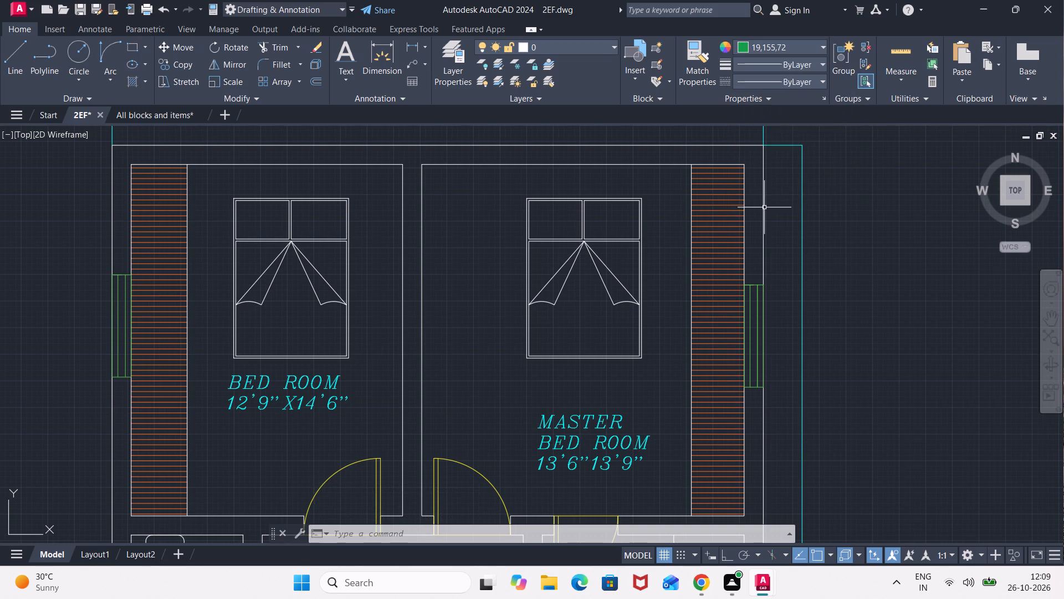
pyautogui.press('l')
pyautogui.press('Return')
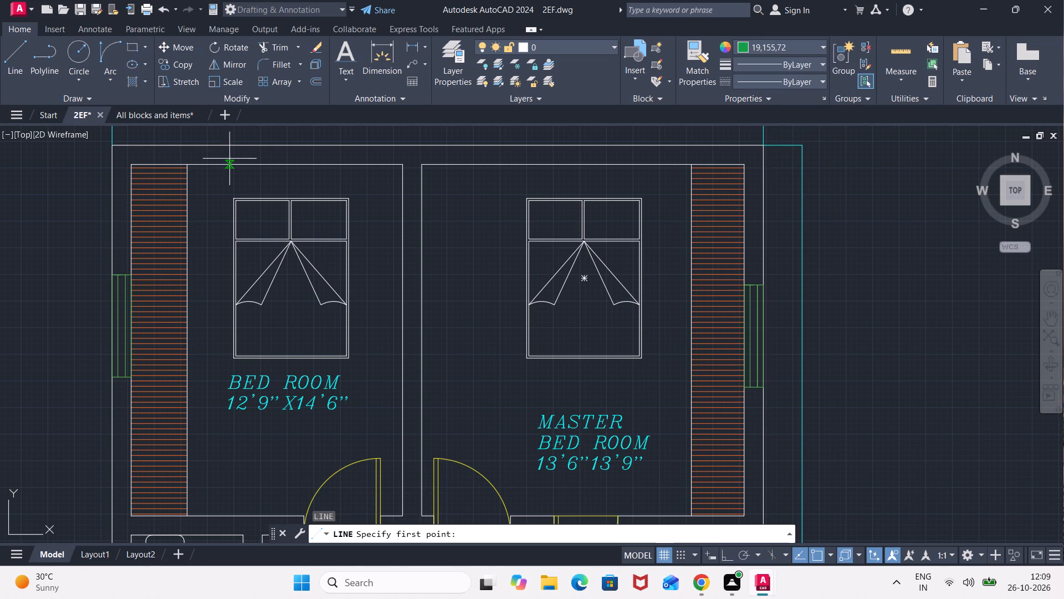
pyautogui.click(233, 148)
pyautogui.click(234, 165)
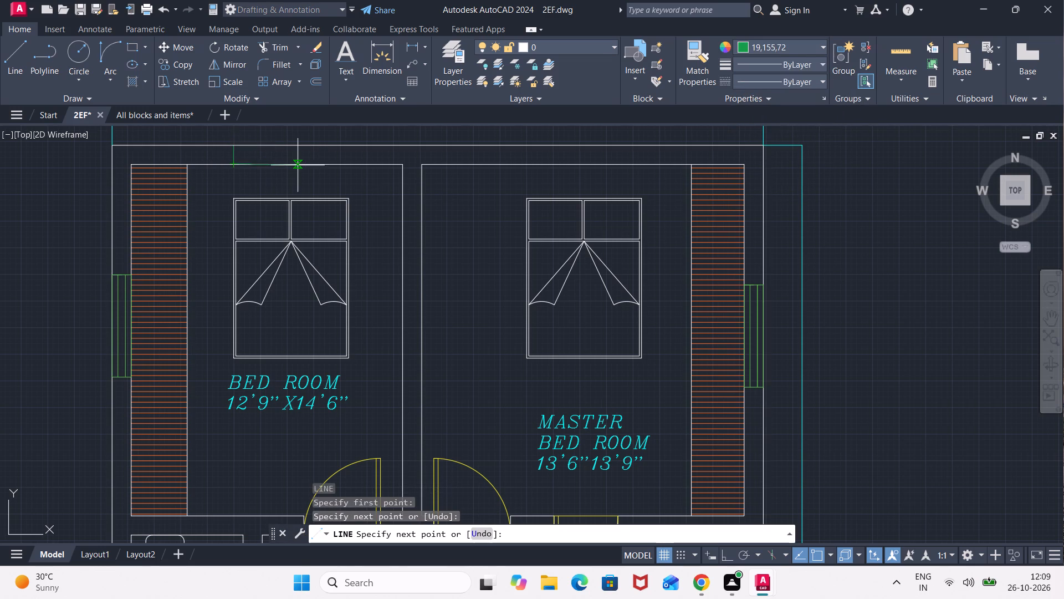
pyautogui.click(318, 164)
pyautogui.click(321, 145)
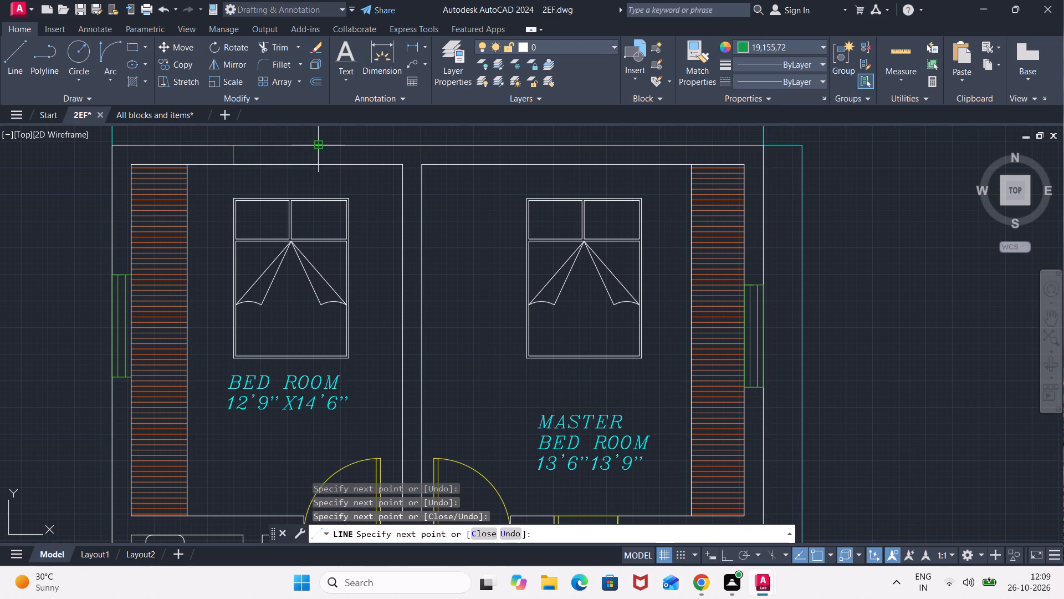
pyautogui.click(239, 142)
pyautogui.click(233, 153)
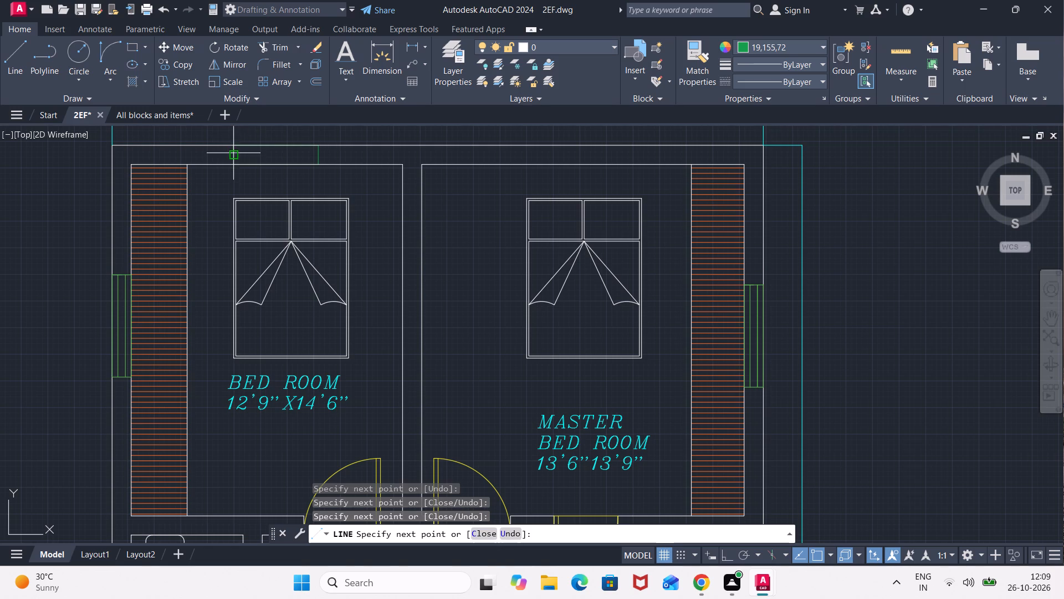
pyautogui.click(318, 153)
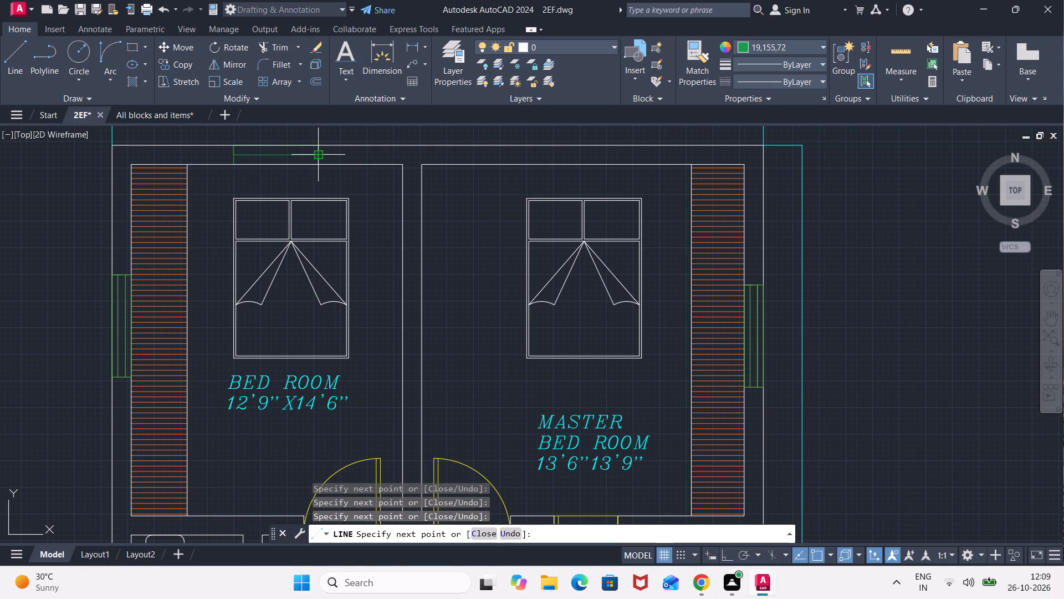
pyautogui.press('Escape')
# Offset the left bedroom top window's centre line 1.75" to both sides and delete the original centre line.
pyautogui.press('o')
pyautogui.press('Return')
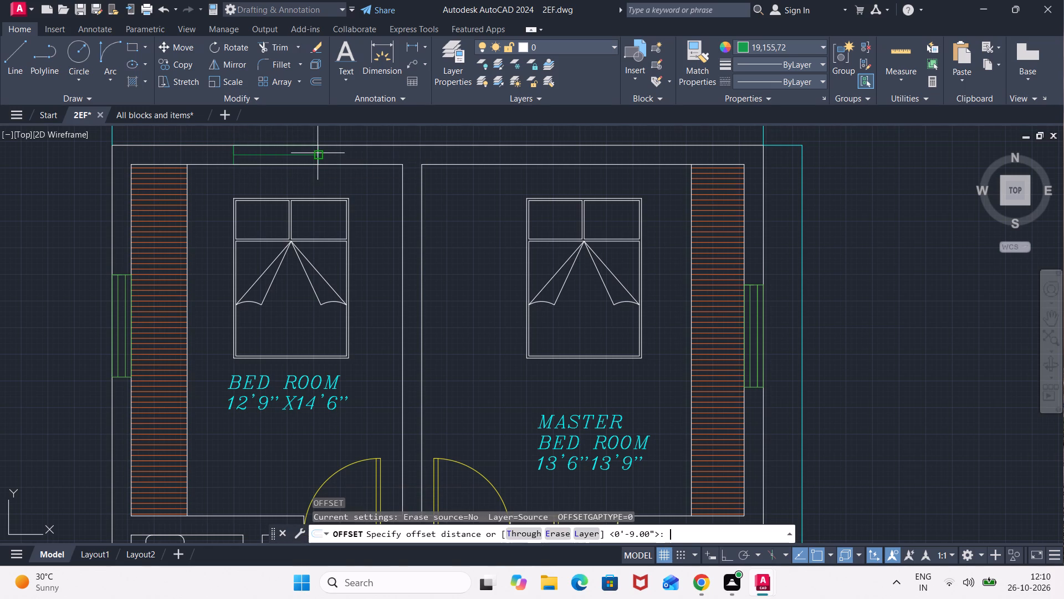
pyautogui.write('1.75"')
pyautogui.press('Return')
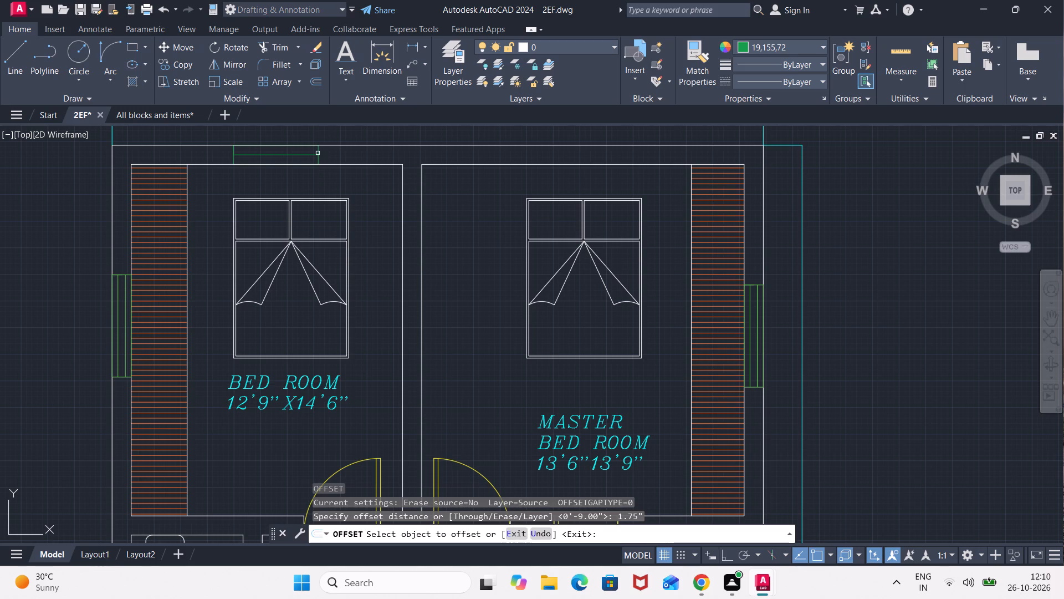
pyautogui.scroll(1, 318, 153)
pyautogui.click(310, 158)
pyautogui.click(306, 146)
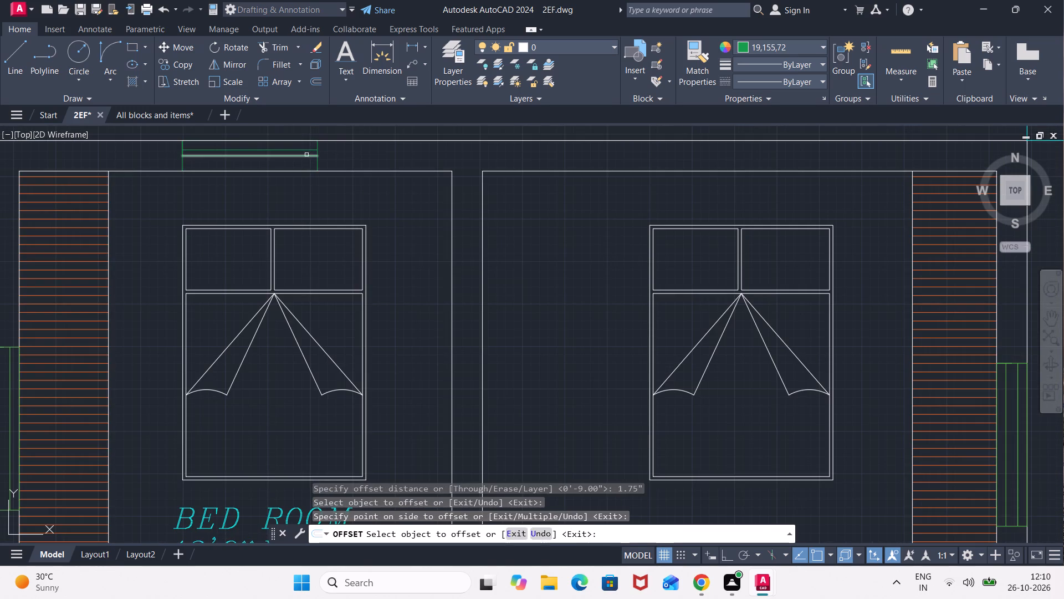
pyautogui.moveTo(308, 156); pyautogui.dragTo(308, 161)
pyautogui.click(309, 172)
pyautogui.press('Escape')
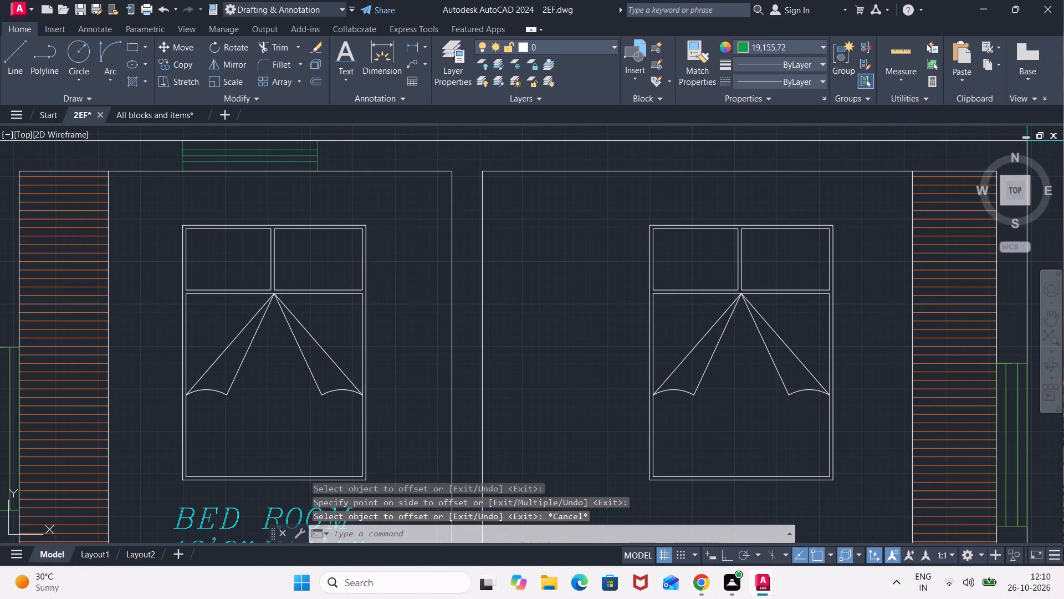
pyautogui.click(301, 153)
pyautogui.click(292, 160)
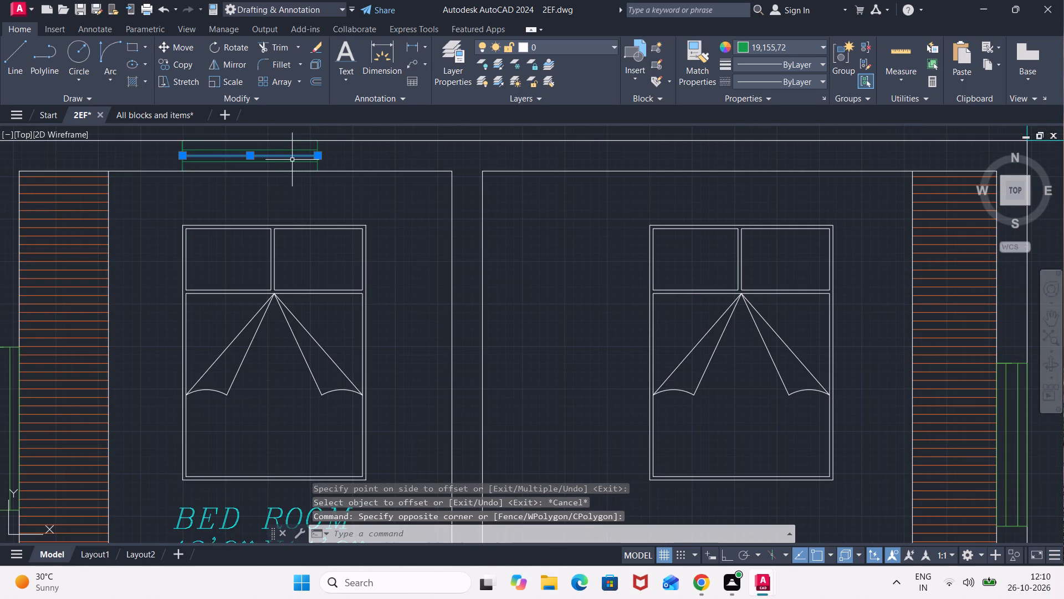
pyautogui.press('Delete')
# Draw a matching green window outline with a lengthwise centre line in the top wall above the master bedroom's bed.
pyautogui.scroll(-2, 292, 160)
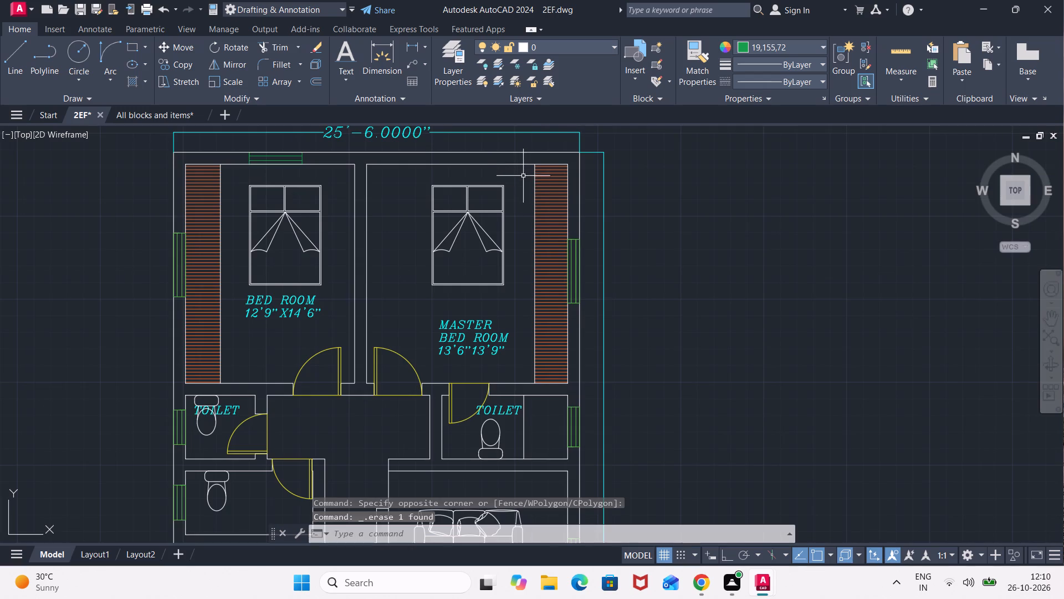
pyautogui.moveTo(524, 169); pyautogui.dragTo(452, 185, button='middle')
pyautogui.scroll(2, 413, 181)
pyautogui.press('l')
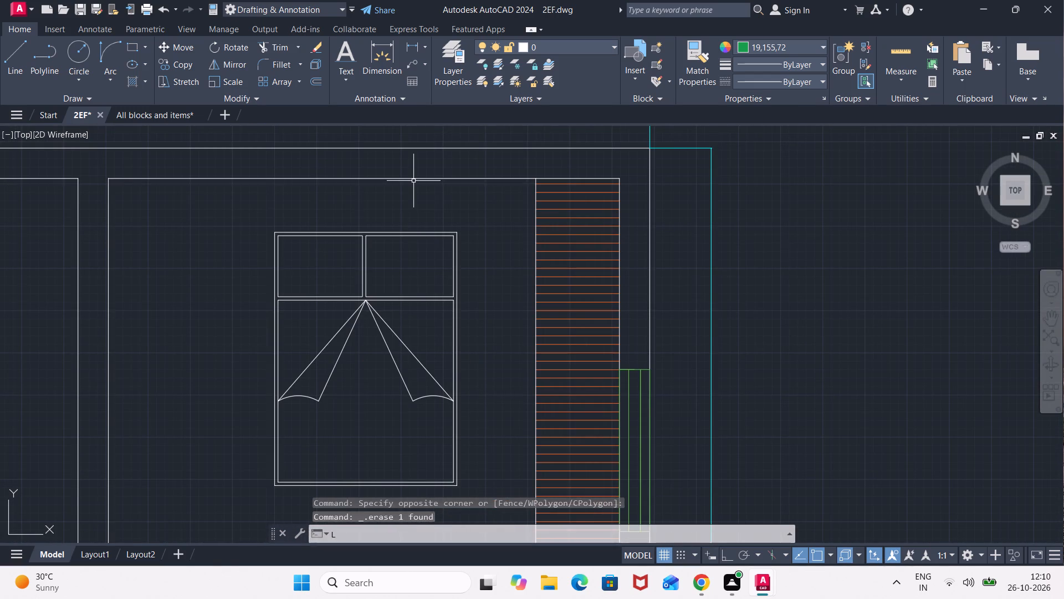
pyautogui.press('Return')
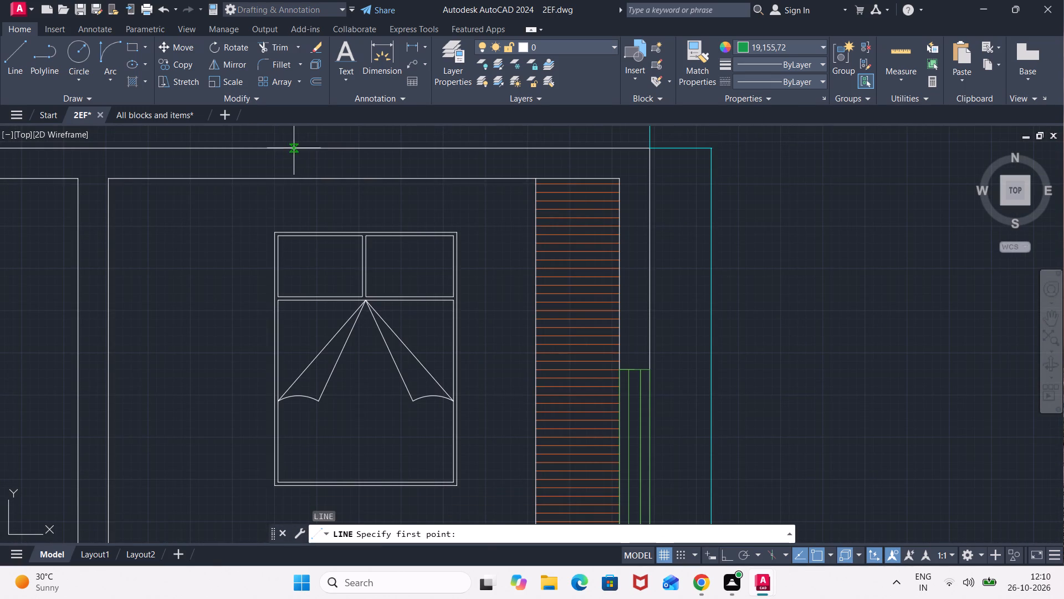
pyautogui.click(293, 148)
pyautogui.click(296, 177)
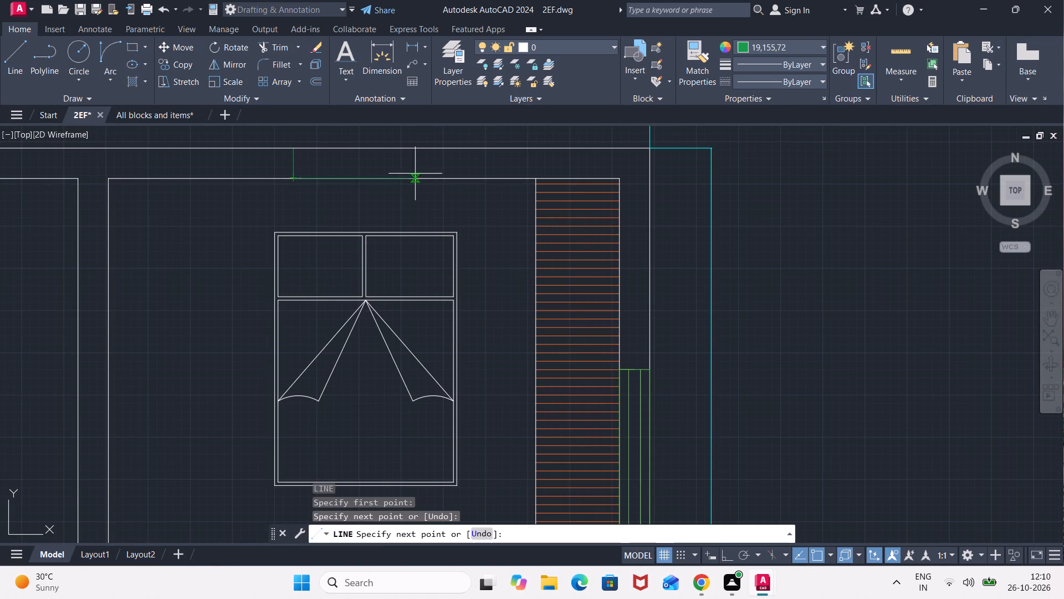
pyautogui.click(420, 177)
pyautogui.click(416, 146)
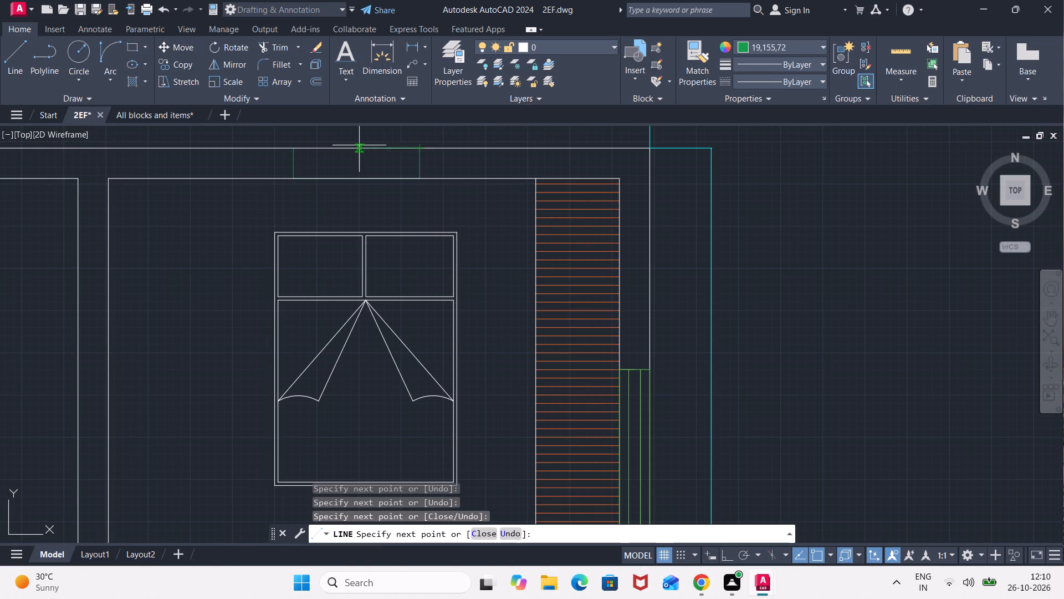
pyautogui.click(293, 147)
pyautogui.click(292, 159)
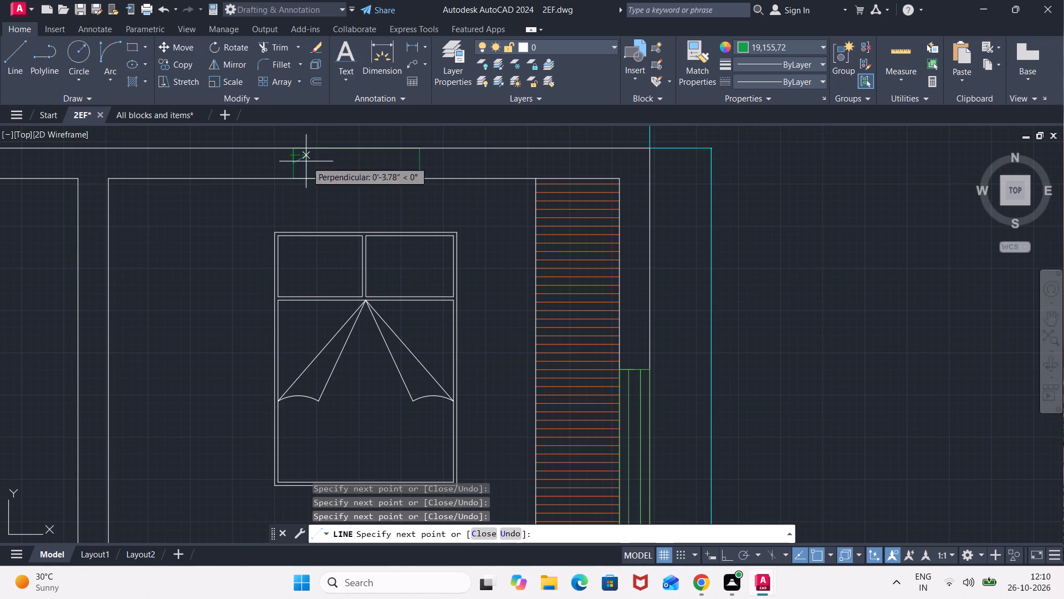
pyautogui.click(420, 164)
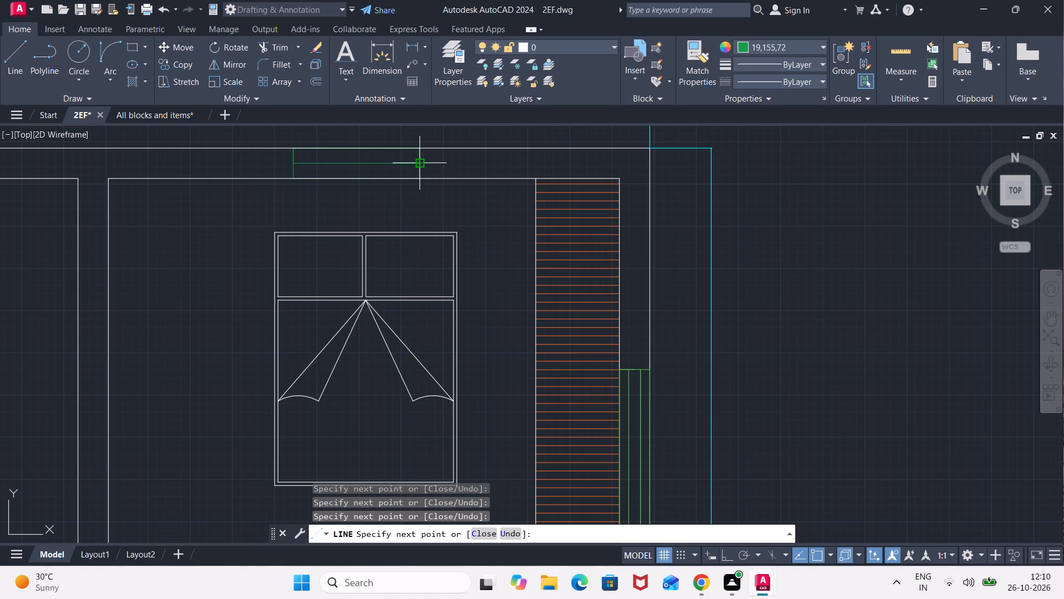
pyautogui.press('Escape')
# Offset the master bedroom top window's centre line 1.75" to both sides and delete the original centre line.
pyautogui.press('o')
pyautogui.press('Return')
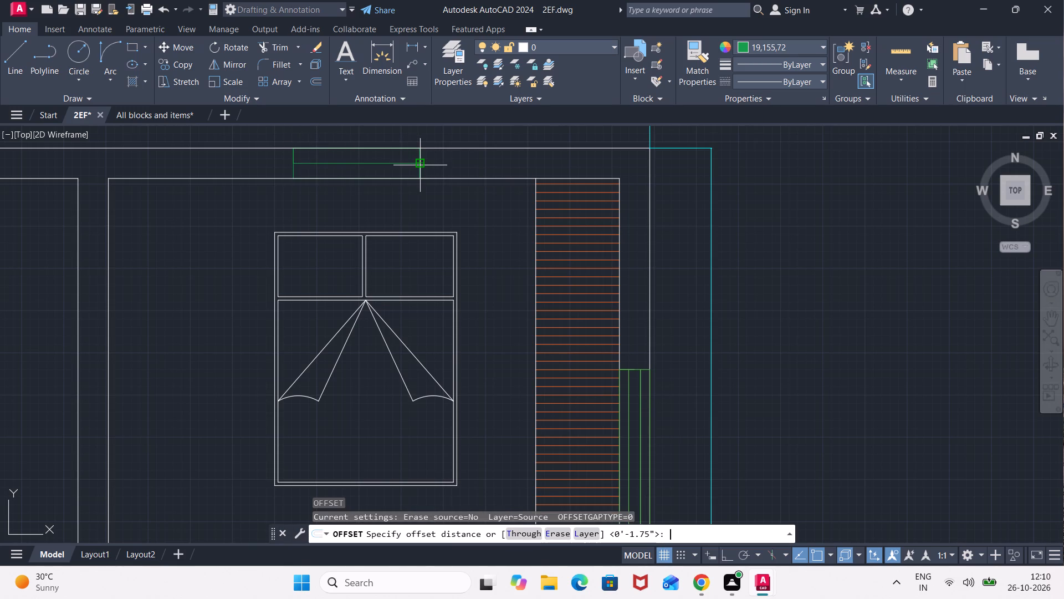
pyautogui.press('Return')
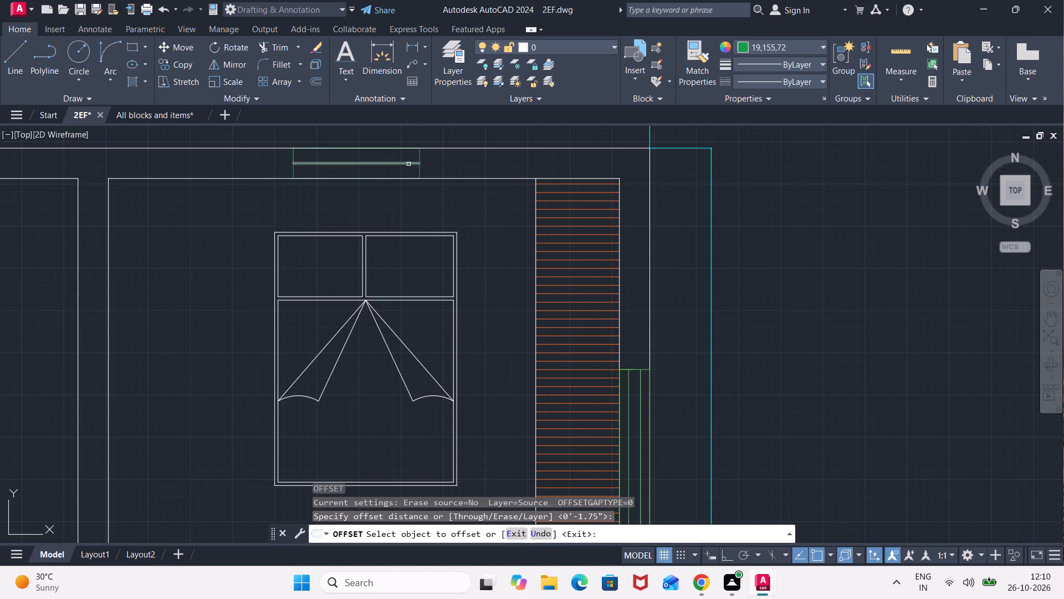
pyautogui.click(408, 164)
pyautogui.click(406, 152)
pyautogui.click(410, 165)
pyautogui.click(414, 183)
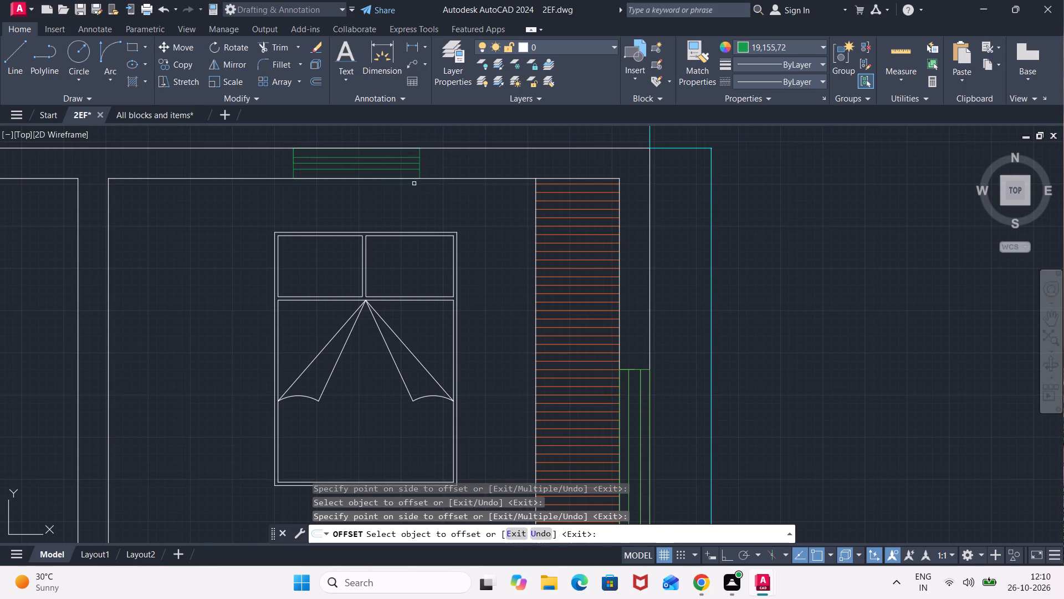
pyautogui.press('Escape')
pyautogui.click(408, 163)
pyautogui.press('Delete')
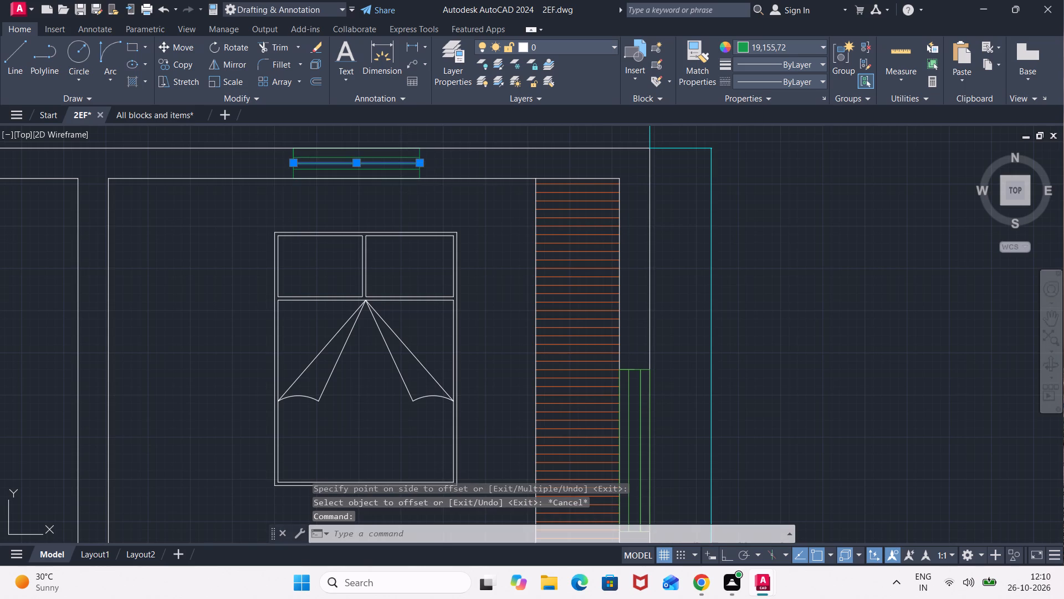
# Run OVERKILL on the entire plan with the default settings to remove duplicate and overlapping objects.
pyautogui.scroll(-4, 407, 161)
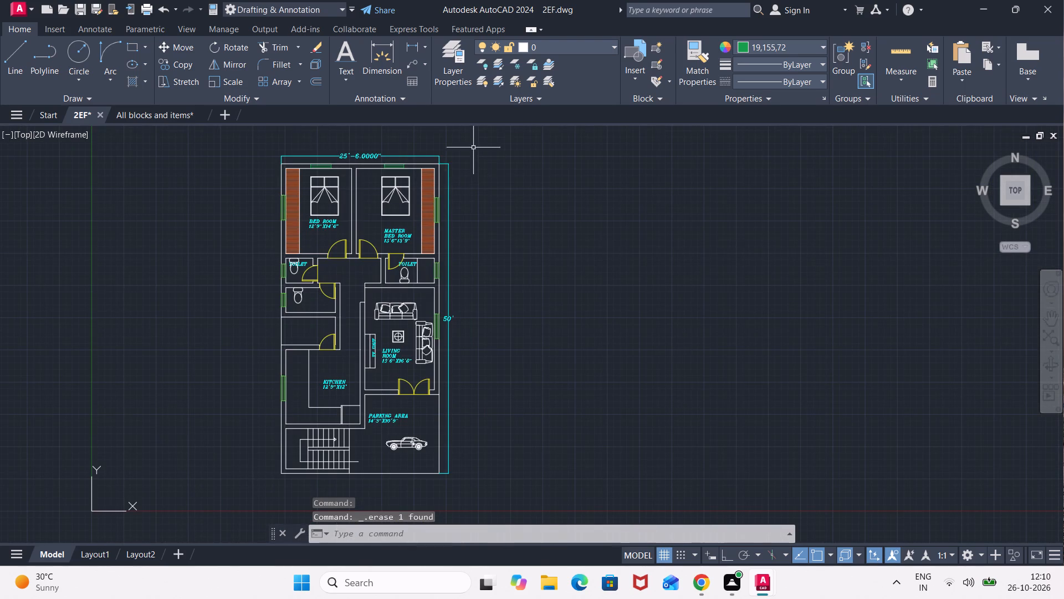
pyautogui.click(473, 146)
pyautogui.click(255, 488)
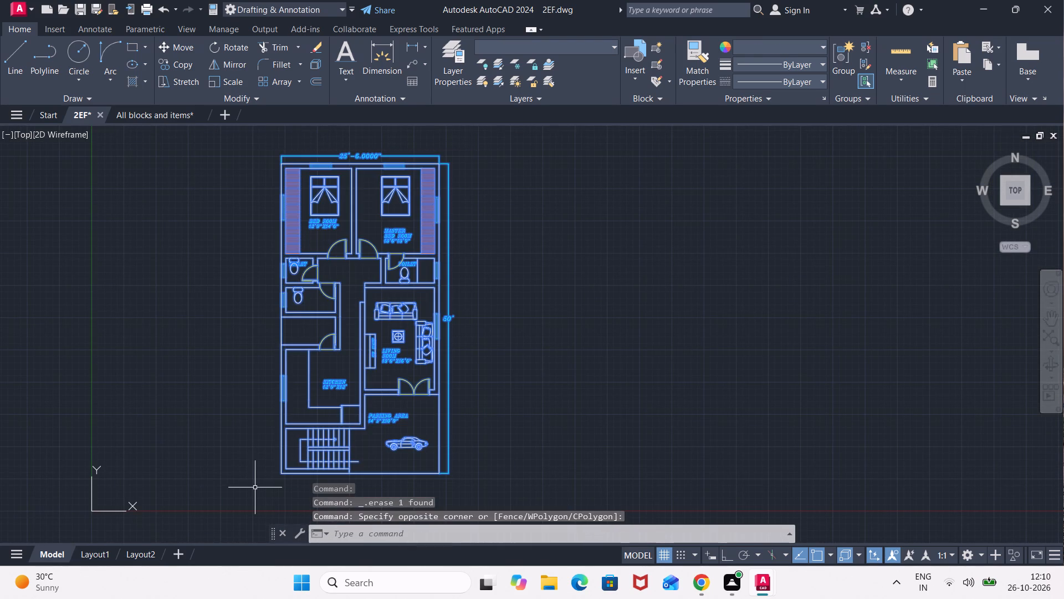
pyautogui.write('OVERKILL')
pyautogui.press('Return')
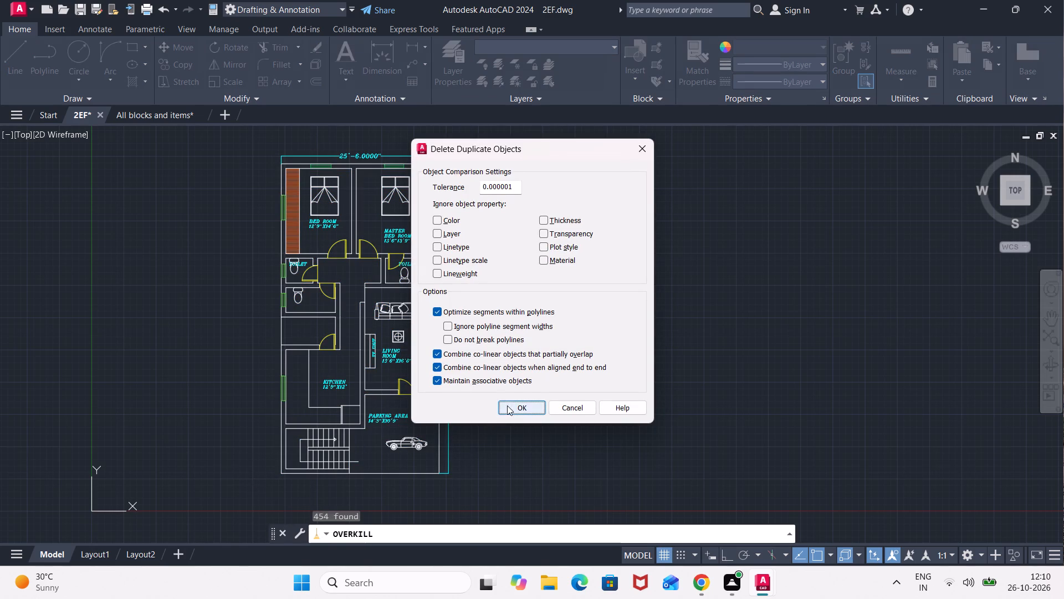
pyautogui.click(507, 403)
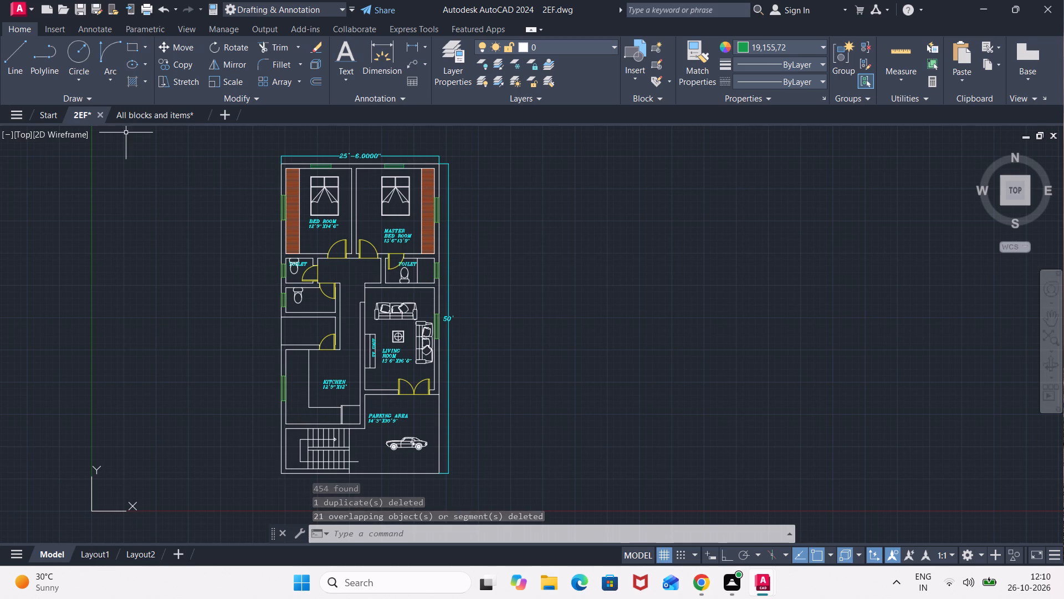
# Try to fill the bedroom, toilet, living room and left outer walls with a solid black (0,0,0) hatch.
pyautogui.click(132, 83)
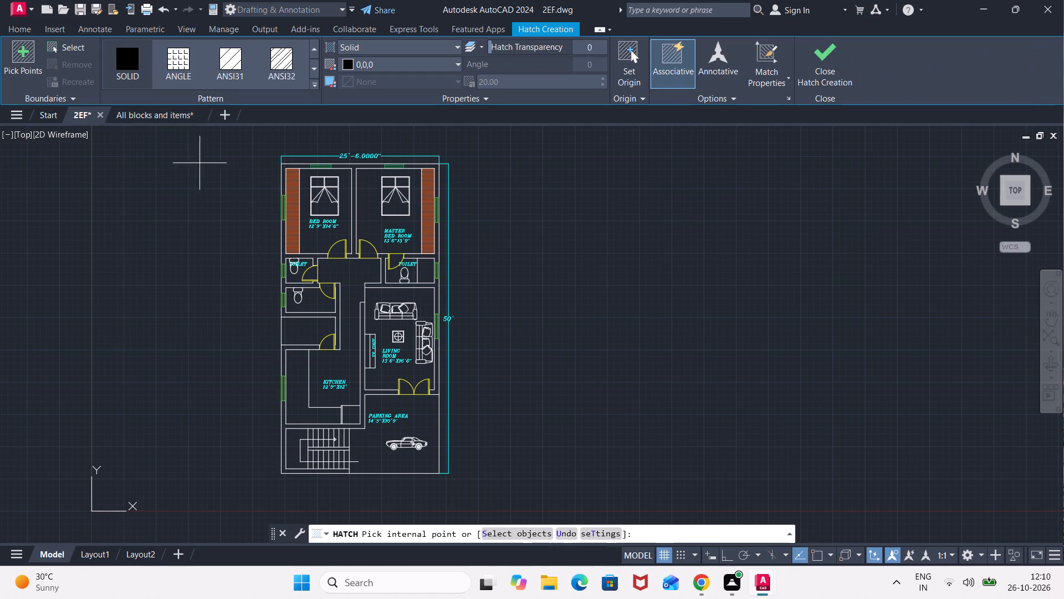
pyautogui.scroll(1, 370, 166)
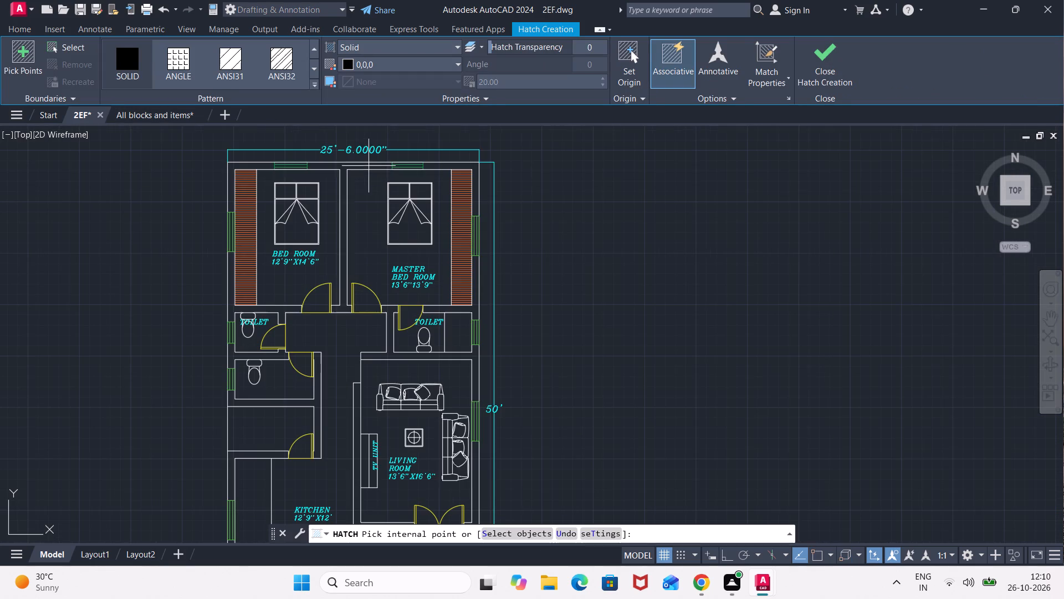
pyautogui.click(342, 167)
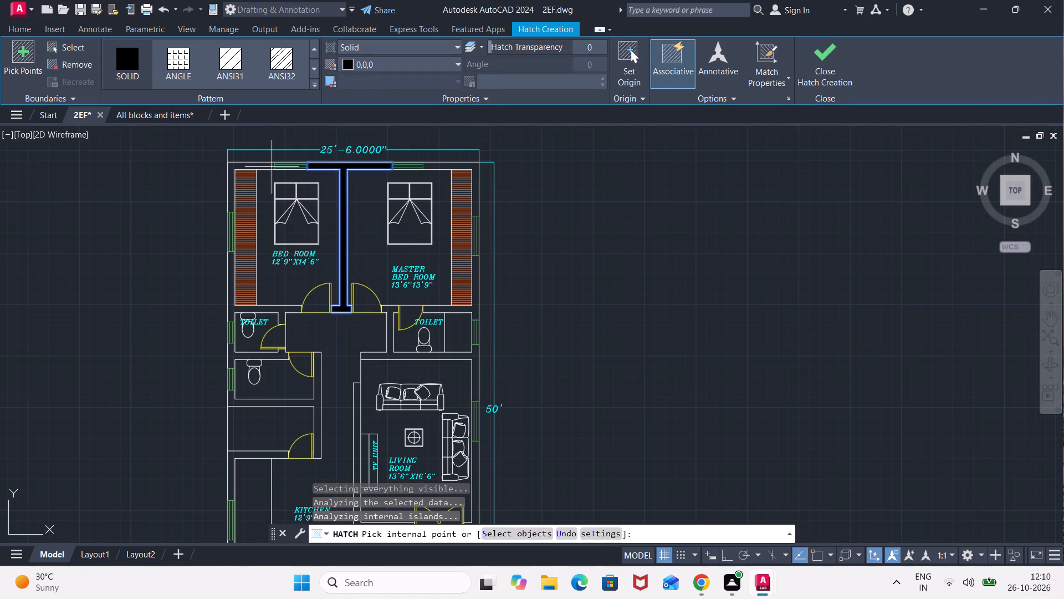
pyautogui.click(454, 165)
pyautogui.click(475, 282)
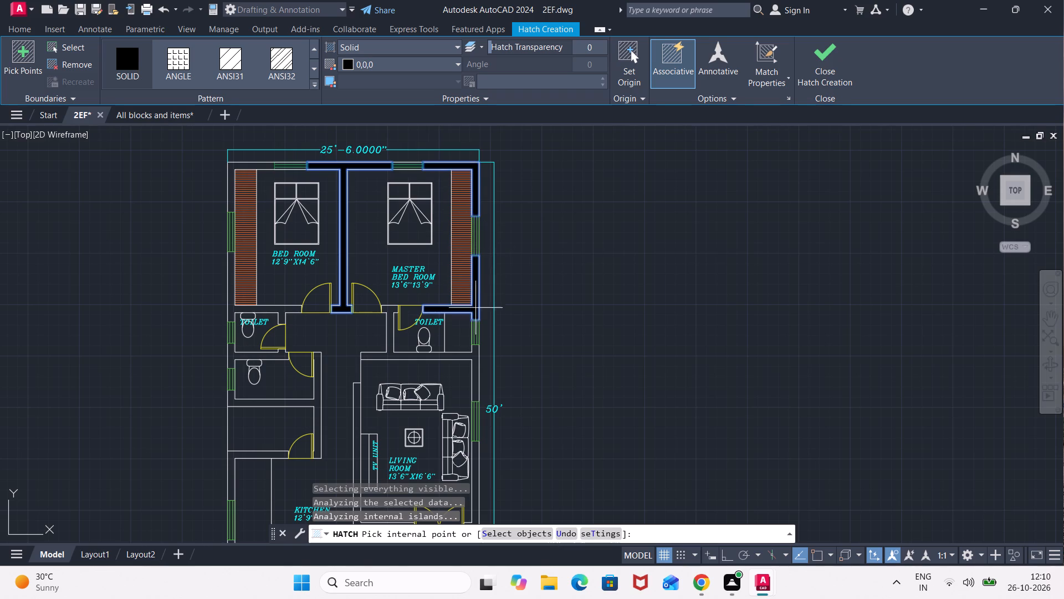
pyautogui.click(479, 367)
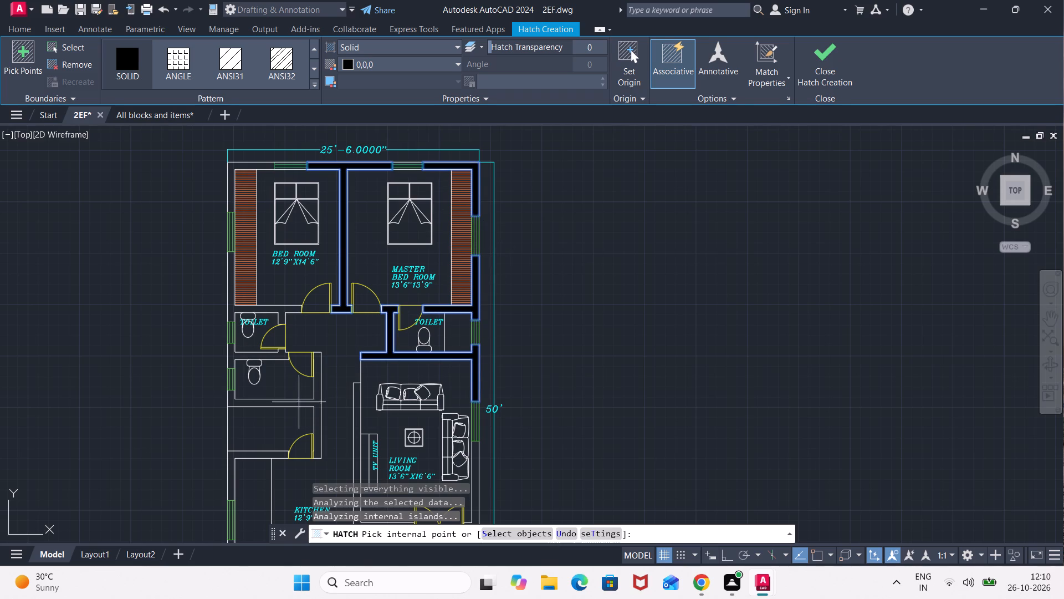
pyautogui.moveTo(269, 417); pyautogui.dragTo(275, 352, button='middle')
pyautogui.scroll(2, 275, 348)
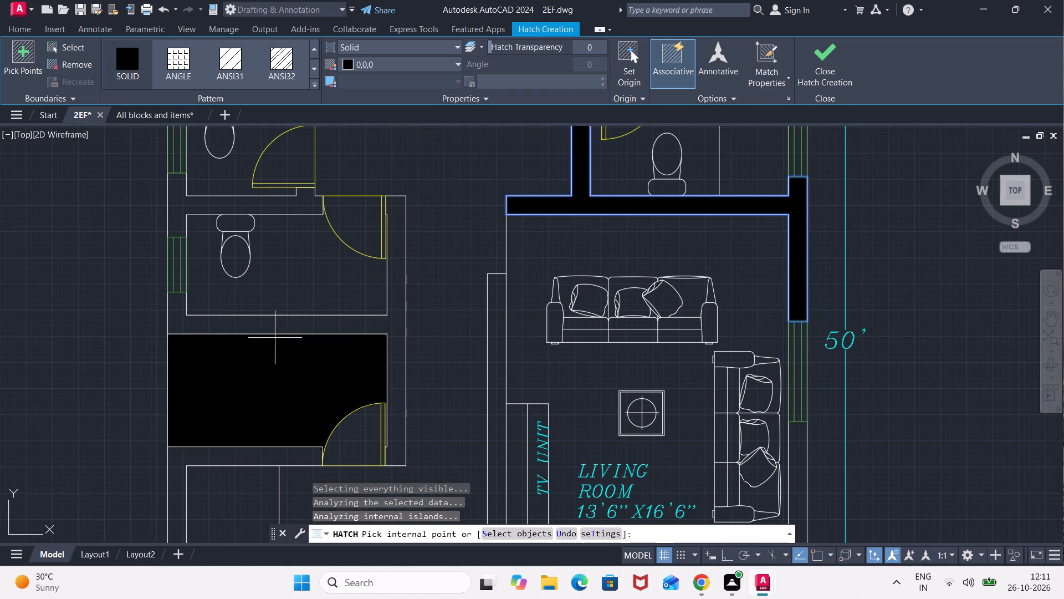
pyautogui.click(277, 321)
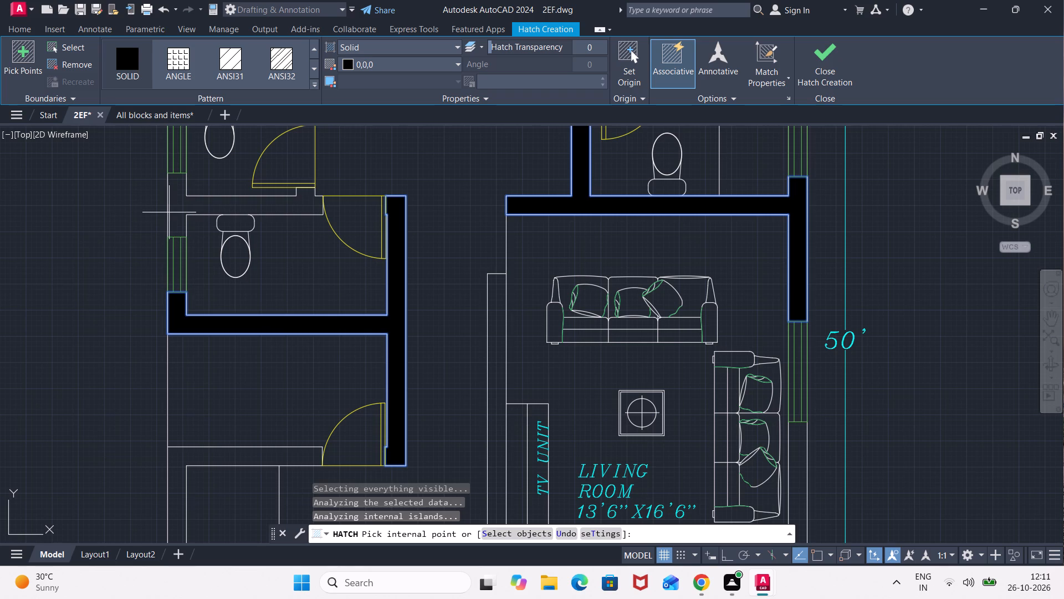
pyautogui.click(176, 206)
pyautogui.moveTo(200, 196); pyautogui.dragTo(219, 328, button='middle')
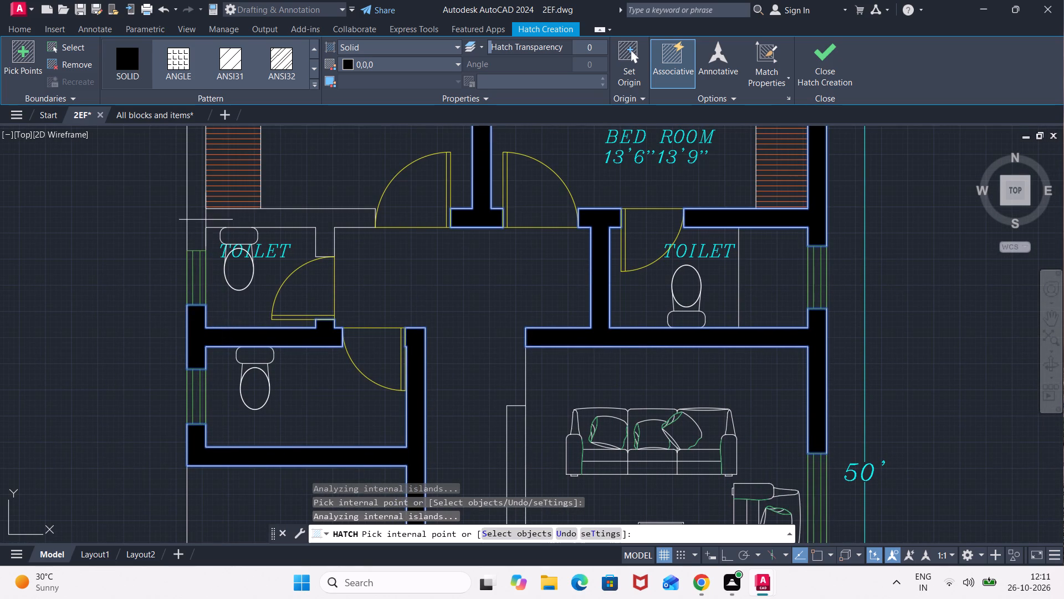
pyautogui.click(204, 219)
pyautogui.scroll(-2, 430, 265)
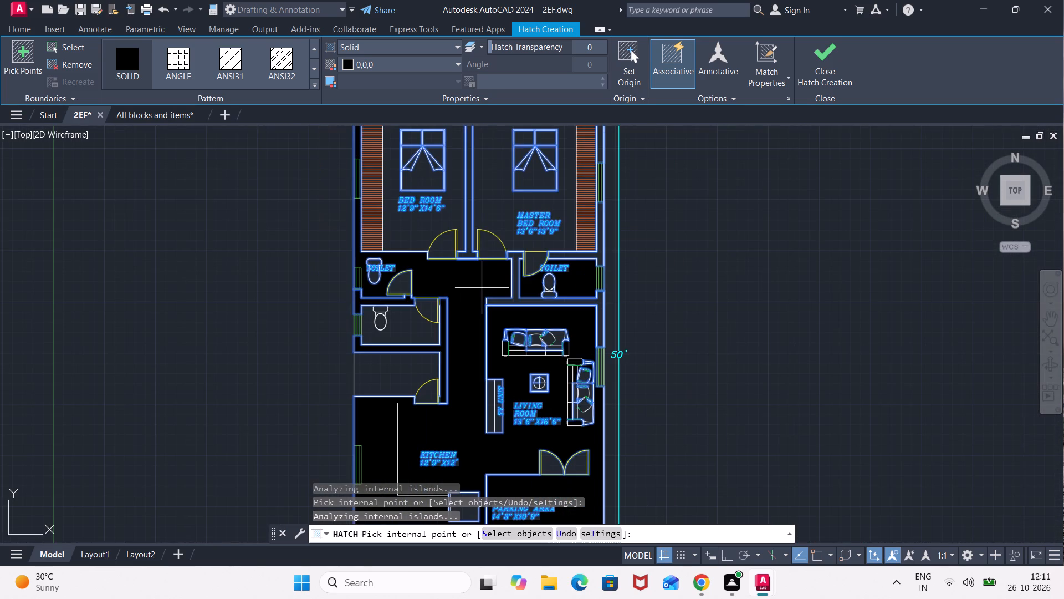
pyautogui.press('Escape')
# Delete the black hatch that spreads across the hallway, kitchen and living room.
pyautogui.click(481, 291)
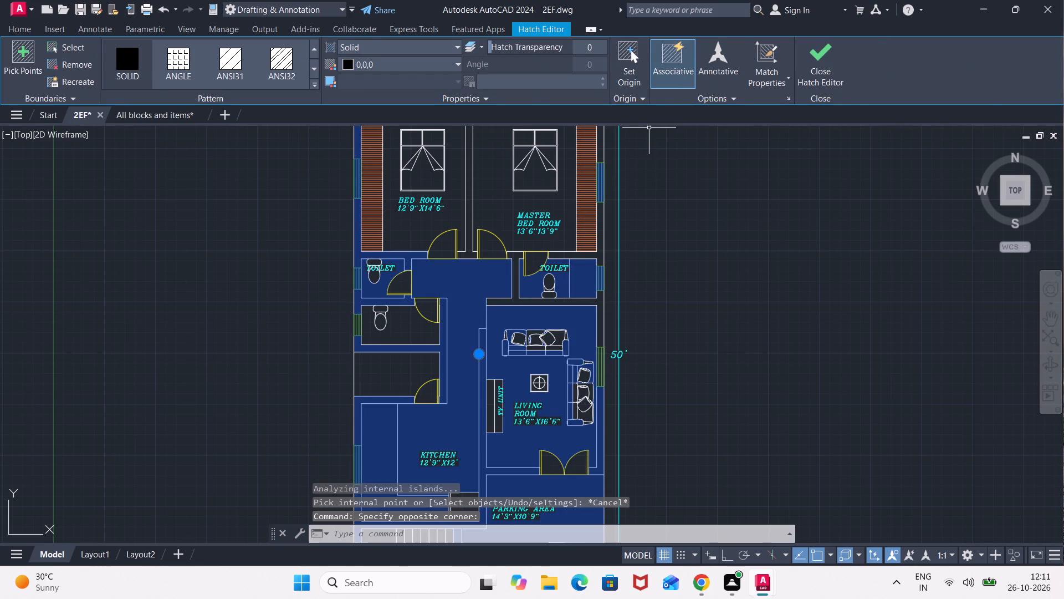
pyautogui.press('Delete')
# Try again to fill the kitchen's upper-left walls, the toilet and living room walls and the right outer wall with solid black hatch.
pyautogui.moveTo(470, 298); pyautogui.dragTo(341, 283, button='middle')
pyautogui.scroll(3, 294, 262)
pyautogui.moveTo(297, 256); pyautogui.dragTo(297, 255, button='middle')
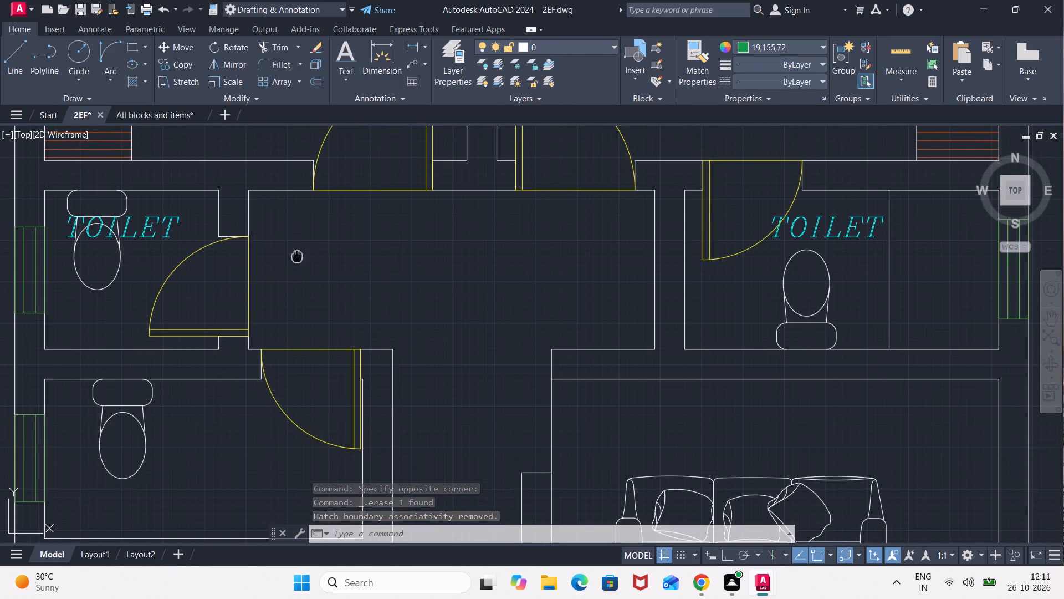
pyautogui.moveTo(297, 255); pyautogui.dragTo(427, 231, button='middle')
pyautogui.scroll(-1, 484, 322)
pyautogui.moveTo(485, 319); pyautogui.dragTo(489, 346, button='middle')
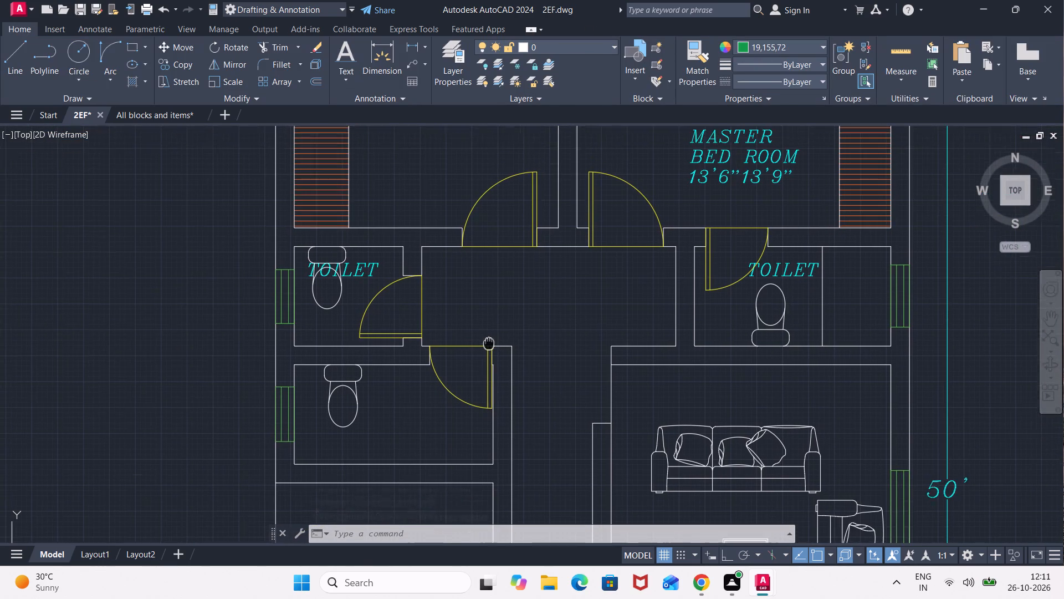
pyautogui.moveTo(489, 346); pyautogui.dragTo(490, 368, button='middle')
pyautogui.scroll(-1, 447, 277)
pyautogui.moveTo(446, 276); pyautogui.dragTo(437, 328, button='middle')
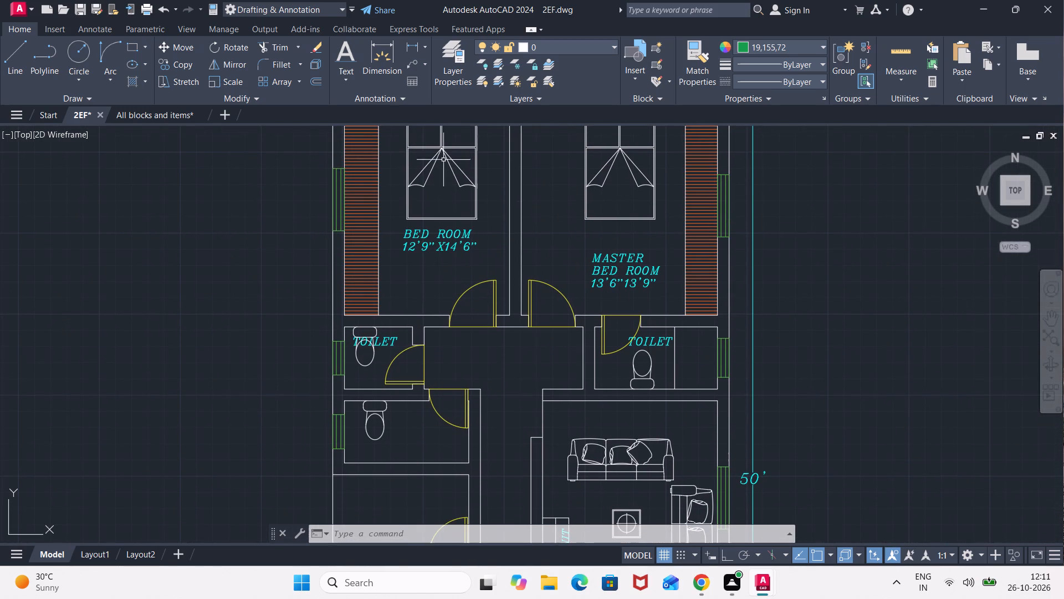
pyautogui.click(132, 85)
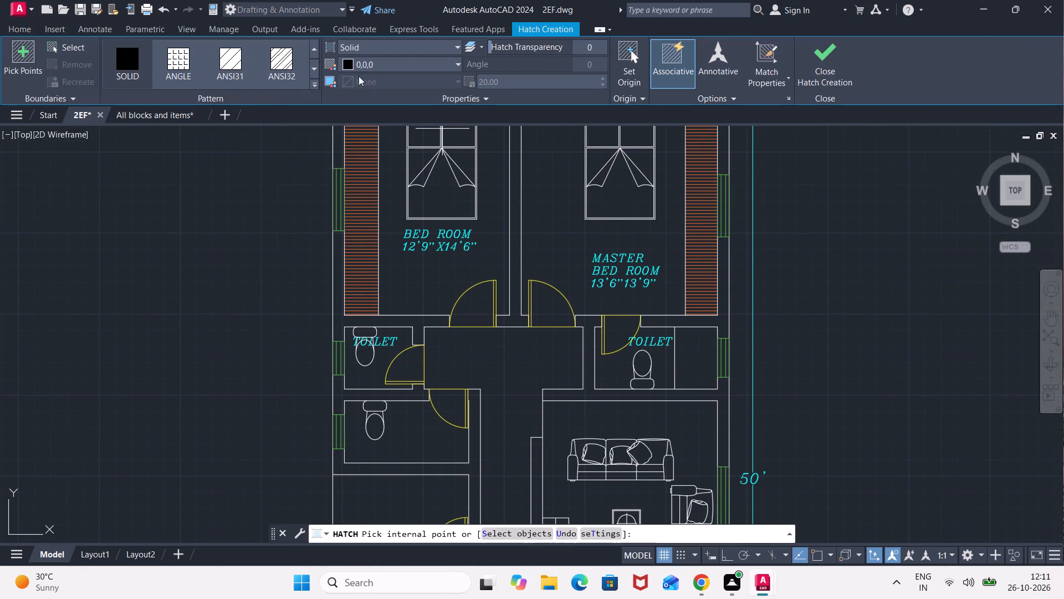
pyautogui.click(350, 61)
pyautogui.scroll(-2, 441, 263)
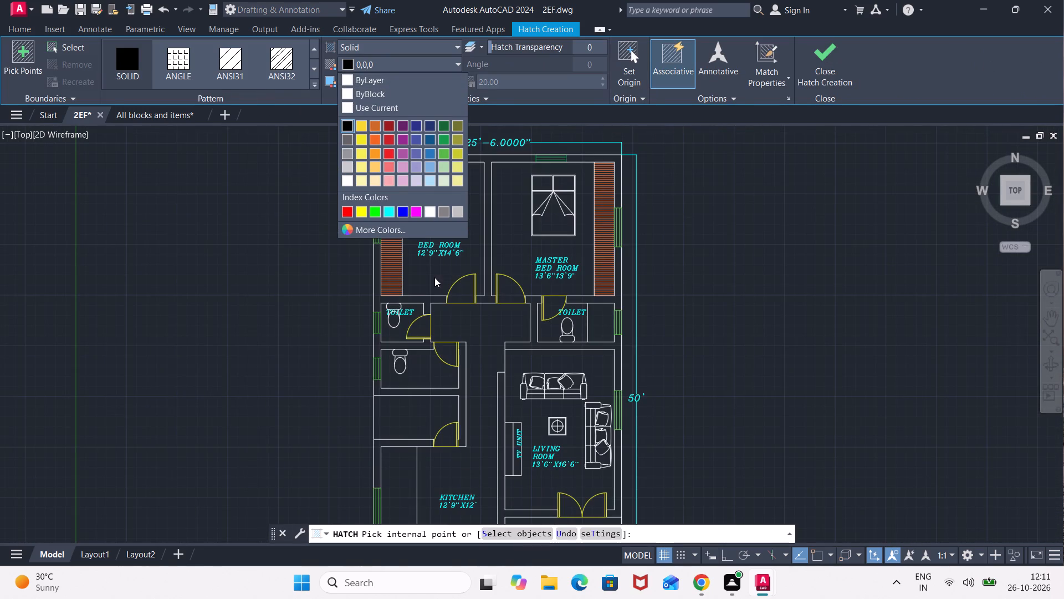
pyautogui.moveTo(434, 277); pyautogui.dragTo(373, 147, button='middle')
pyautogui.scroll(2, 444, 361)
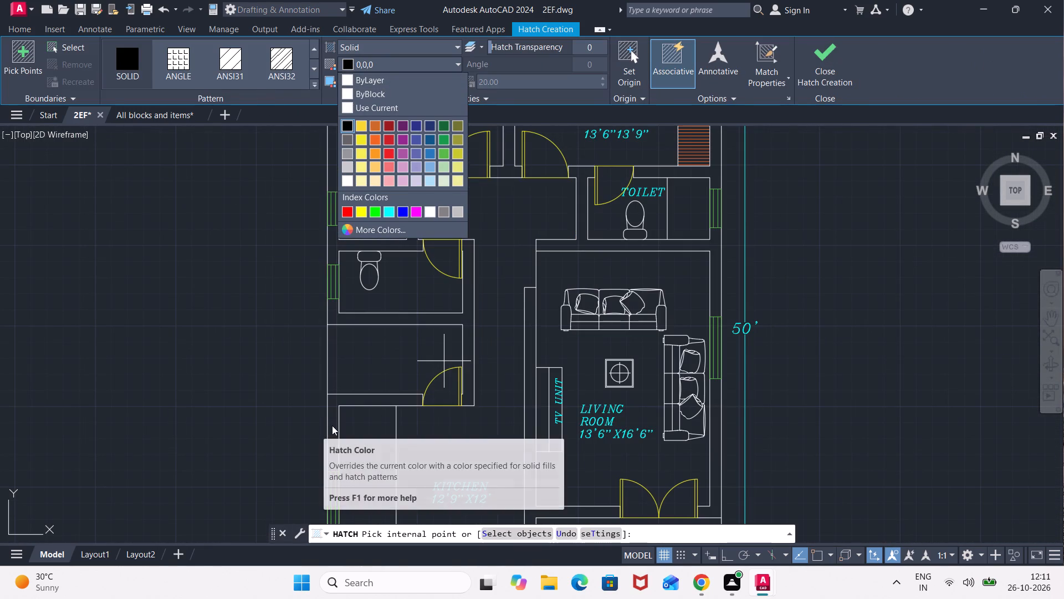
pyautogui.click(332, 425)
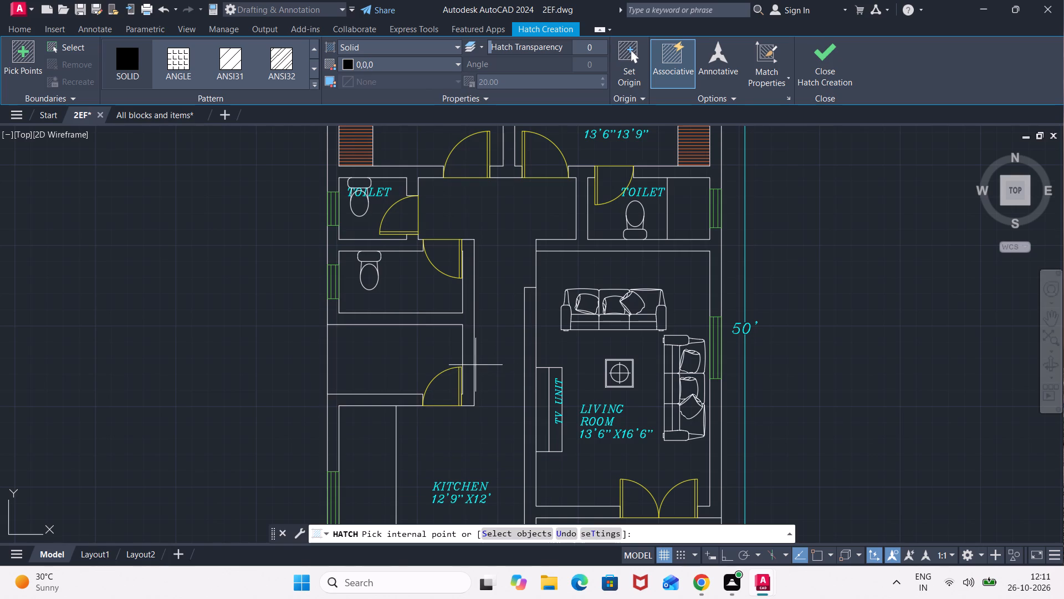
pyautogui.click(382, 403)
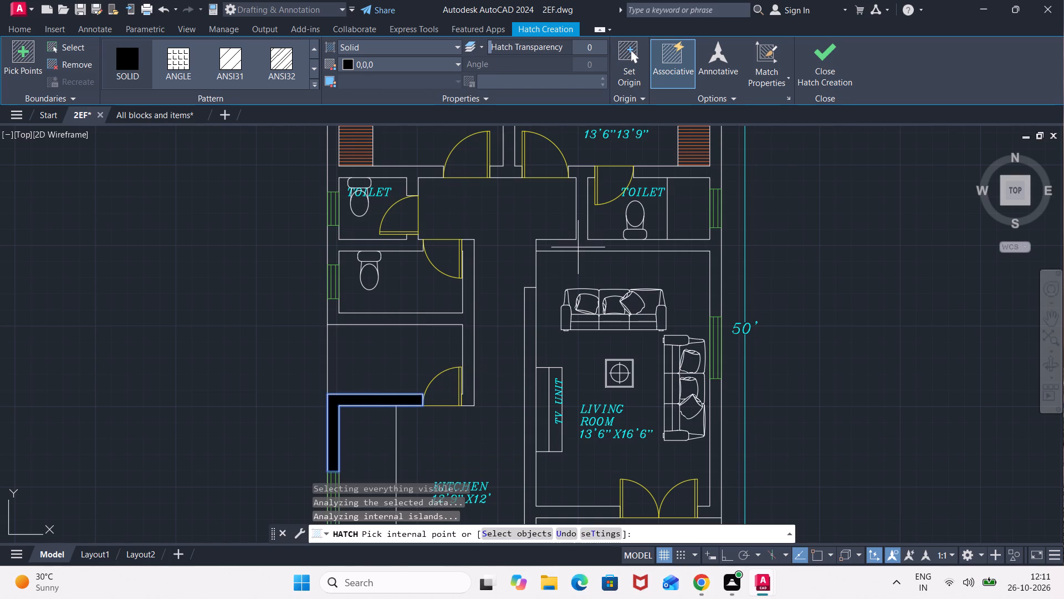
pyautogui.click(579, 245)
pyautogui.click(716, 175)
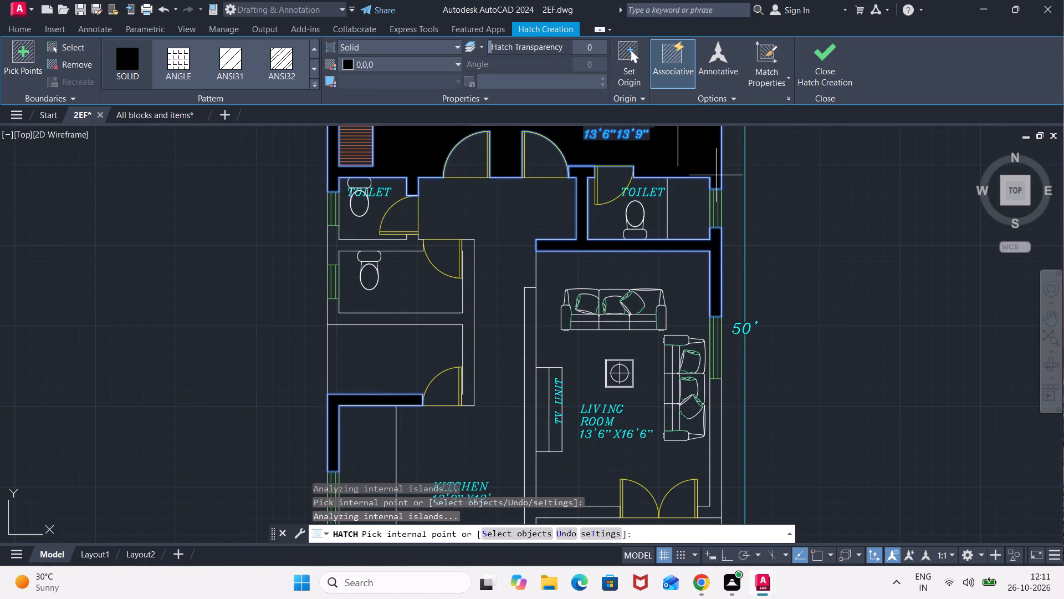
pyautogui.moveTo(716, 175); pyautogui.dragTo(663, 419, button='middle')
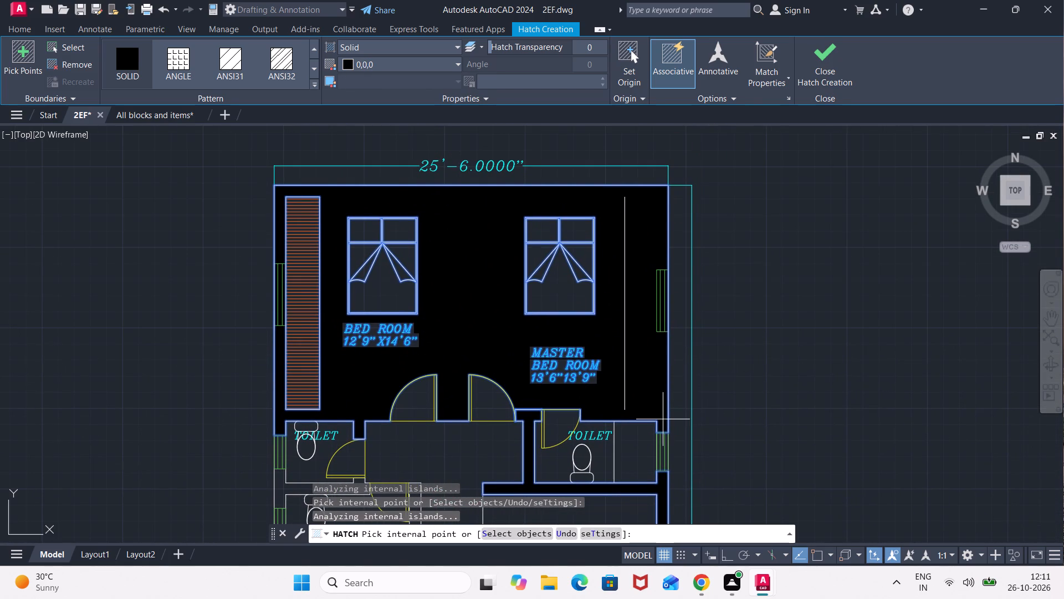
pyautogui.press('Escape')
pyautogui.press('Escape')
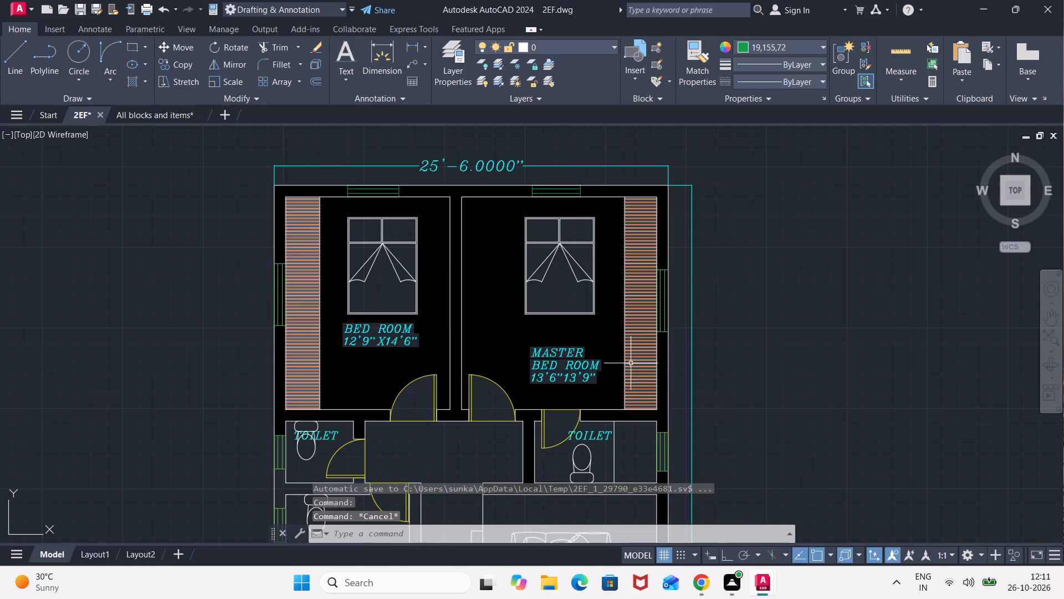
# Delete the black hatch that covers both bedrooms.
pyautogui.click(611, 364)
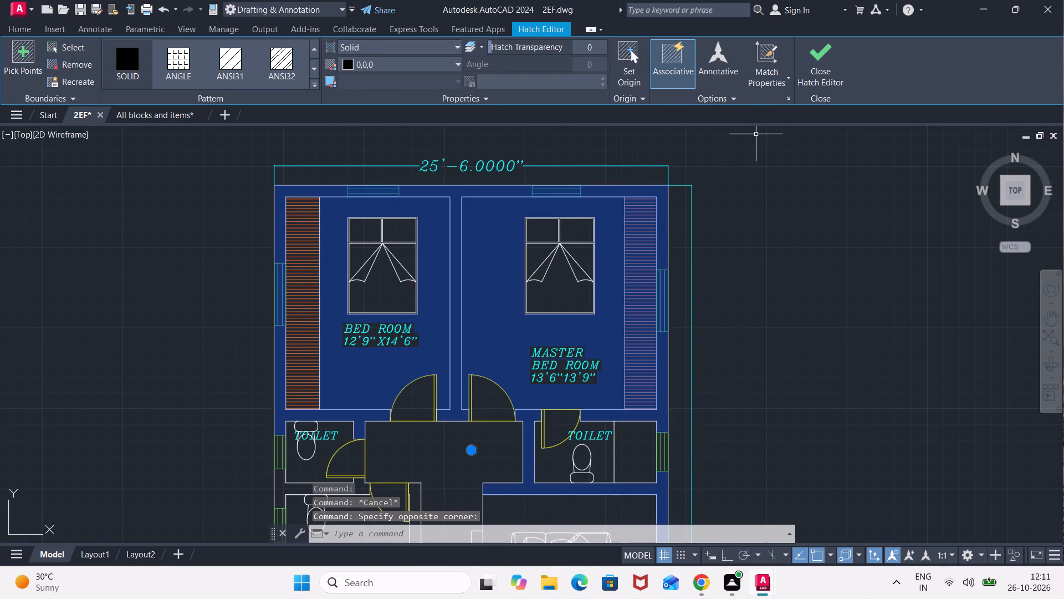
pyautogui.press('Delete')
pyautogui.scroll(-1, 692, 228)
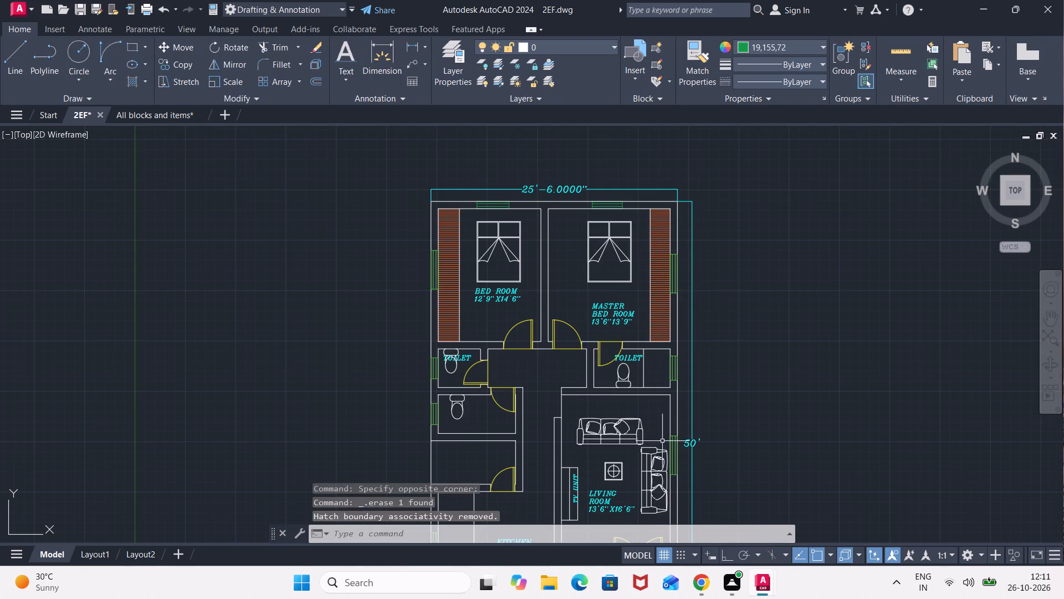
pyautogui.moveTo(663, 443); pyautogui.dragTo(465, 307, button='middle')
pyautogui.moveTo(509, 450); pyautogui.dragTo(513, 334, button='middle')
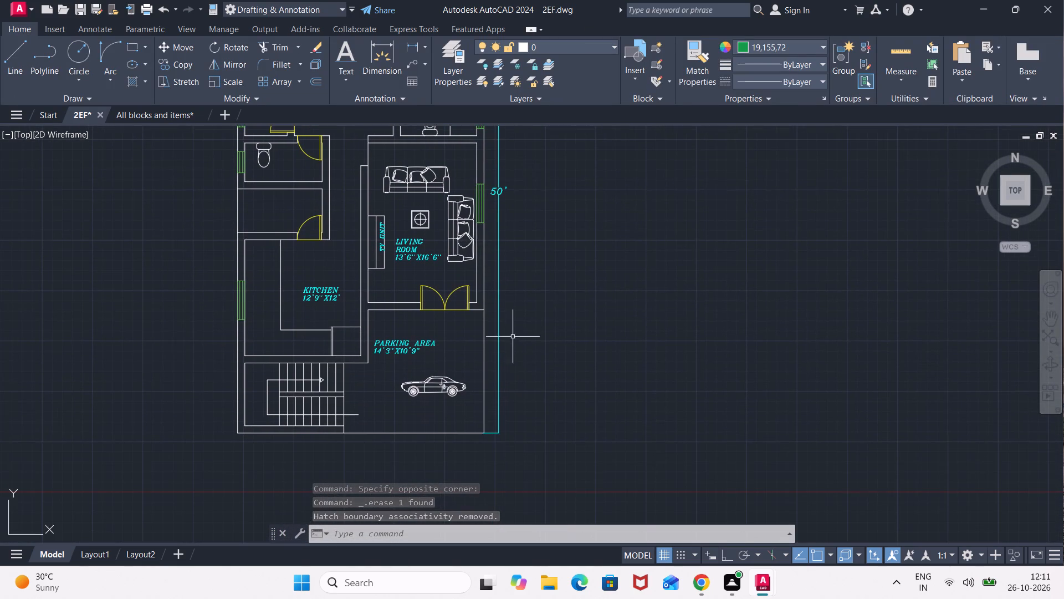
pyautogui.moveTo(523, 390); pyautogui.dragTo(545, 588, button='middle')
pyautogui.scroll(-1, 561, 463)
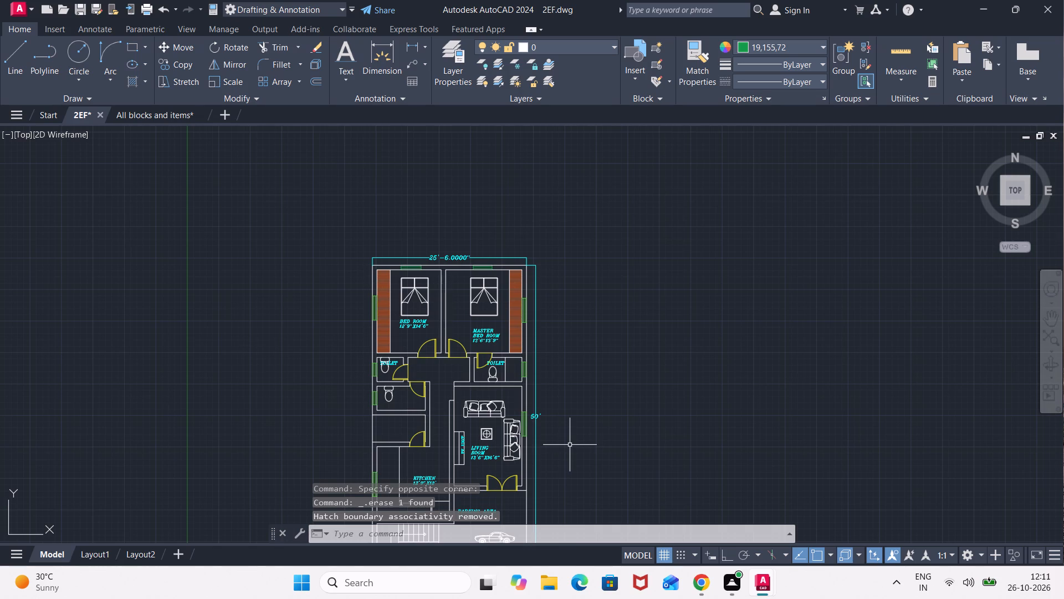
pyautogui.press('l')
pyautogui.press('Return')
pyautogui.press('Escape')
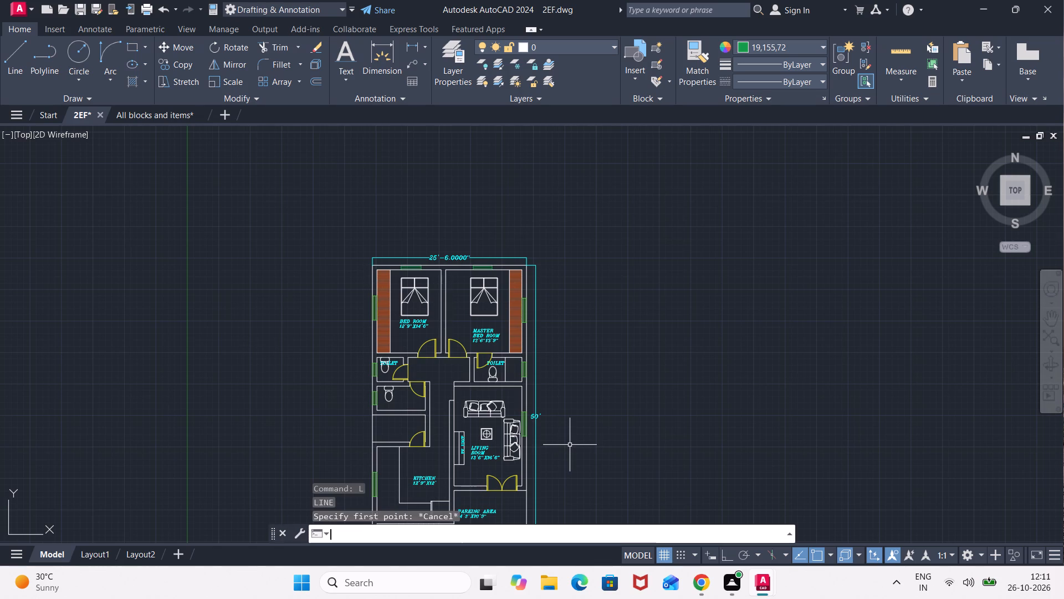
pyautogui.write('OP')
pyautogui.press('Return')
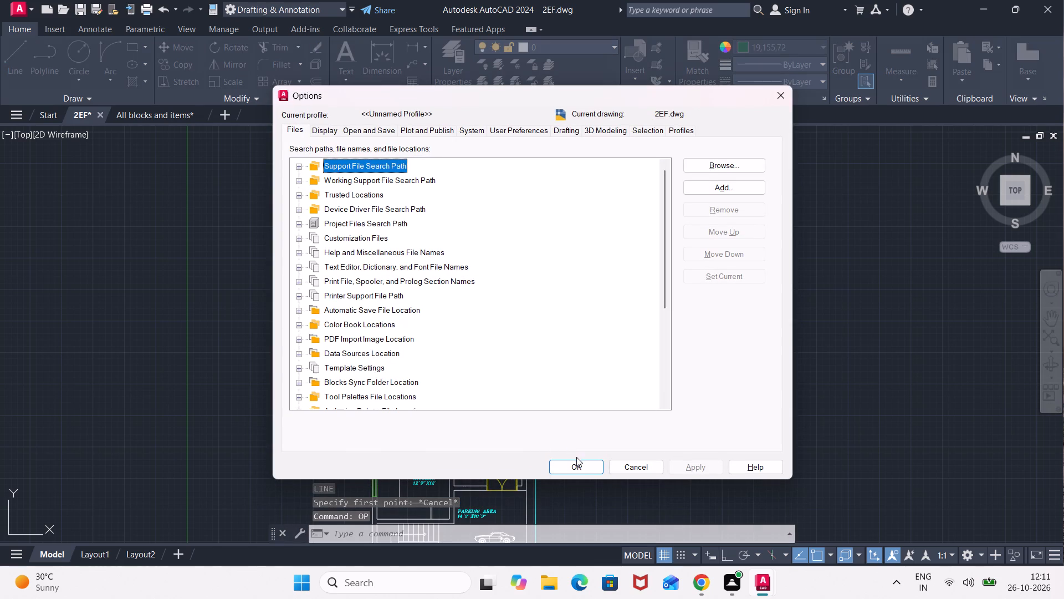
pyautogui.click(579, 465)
# Save the 2EF drawing.
pyautogui.hotkey('ctrl', 's')
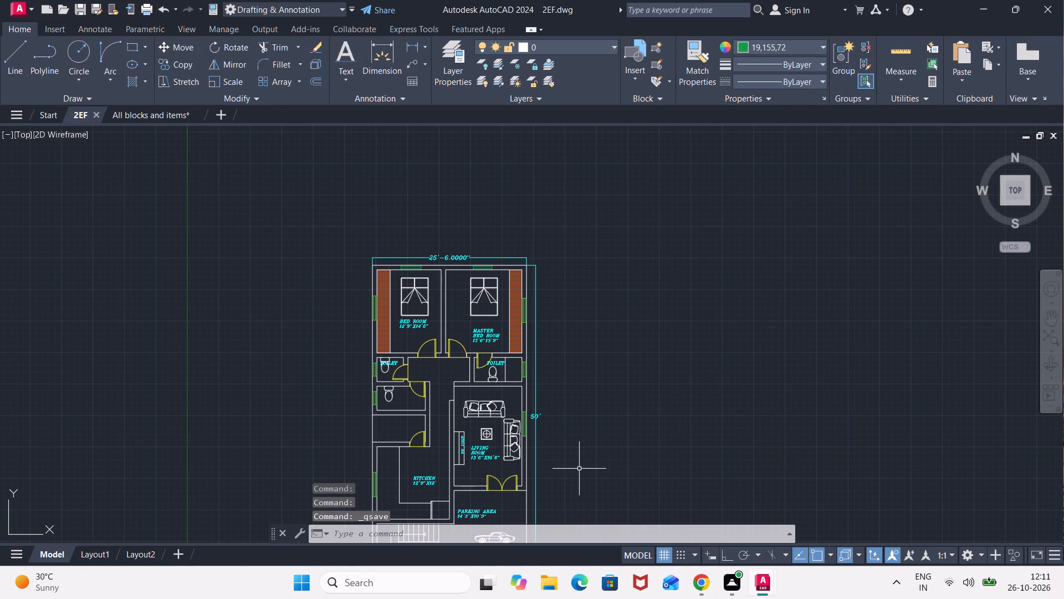
# Set up a plot with Microsoft Print to PDF, using a Window plot area that encloses the whole plan and its dimensions.
pyautogui.hotkey('ctrl', 'p')
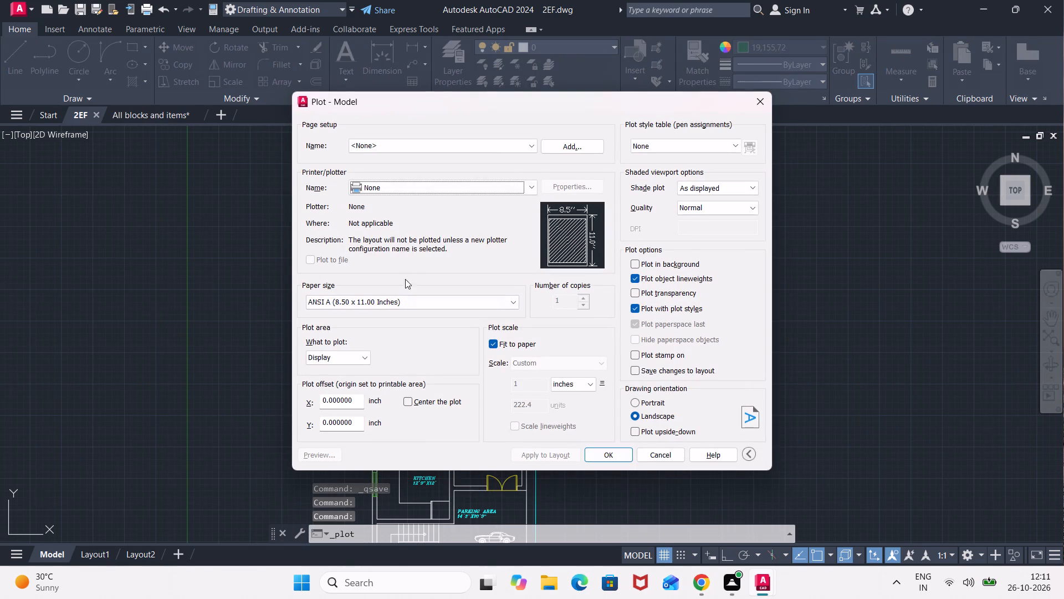
pyautogui.click(533, 187)
pyautogui.click(492, 220)
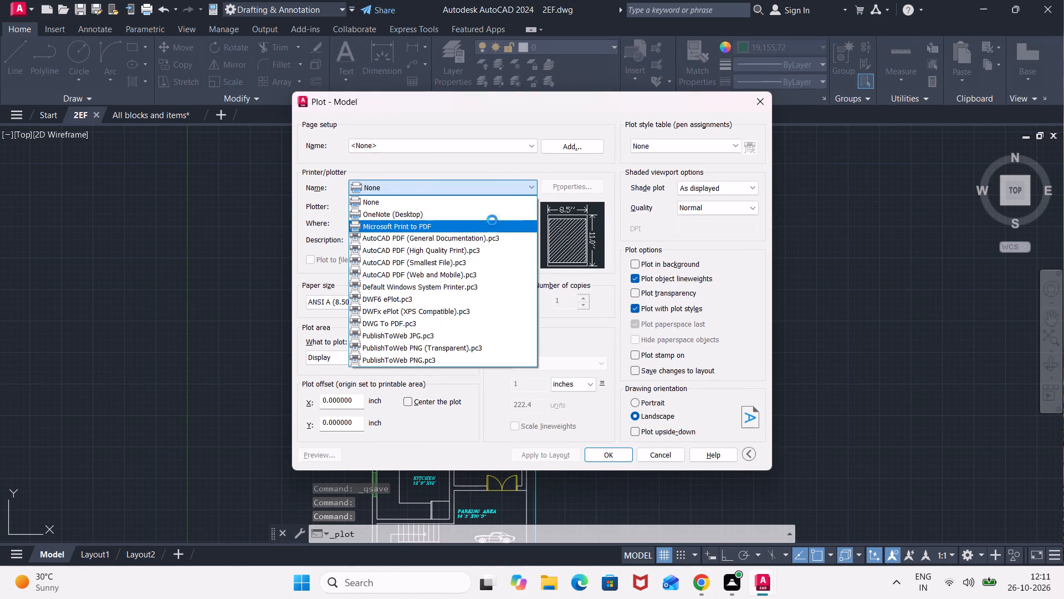
pyautogui.click(361, 357)
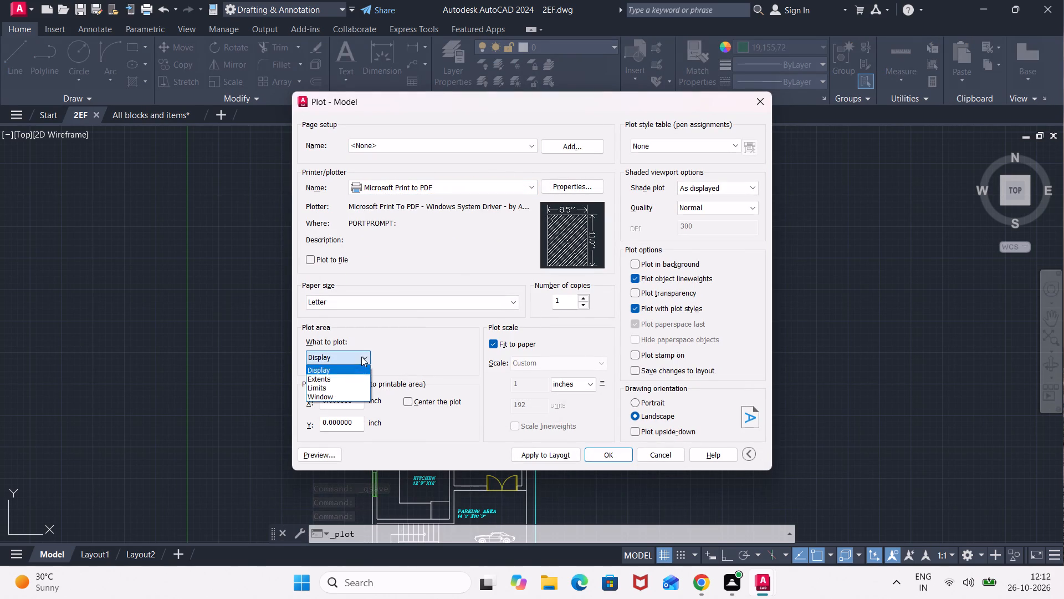
pyautogui.click(337, 399)
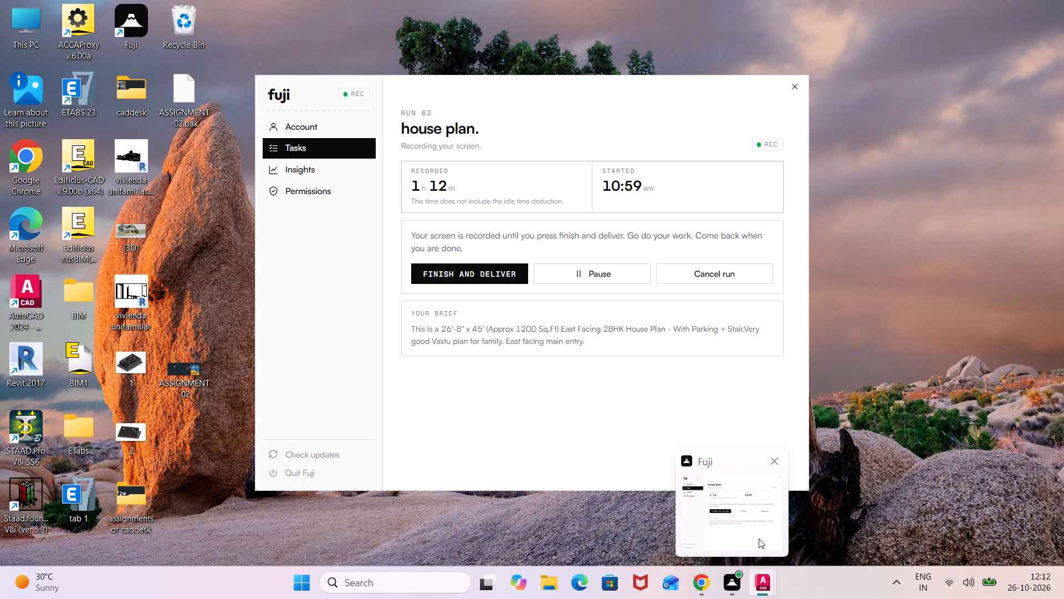
pyautogui.moveTo(364, 292); pyautogui.dragTo(365, 253, button='middle')
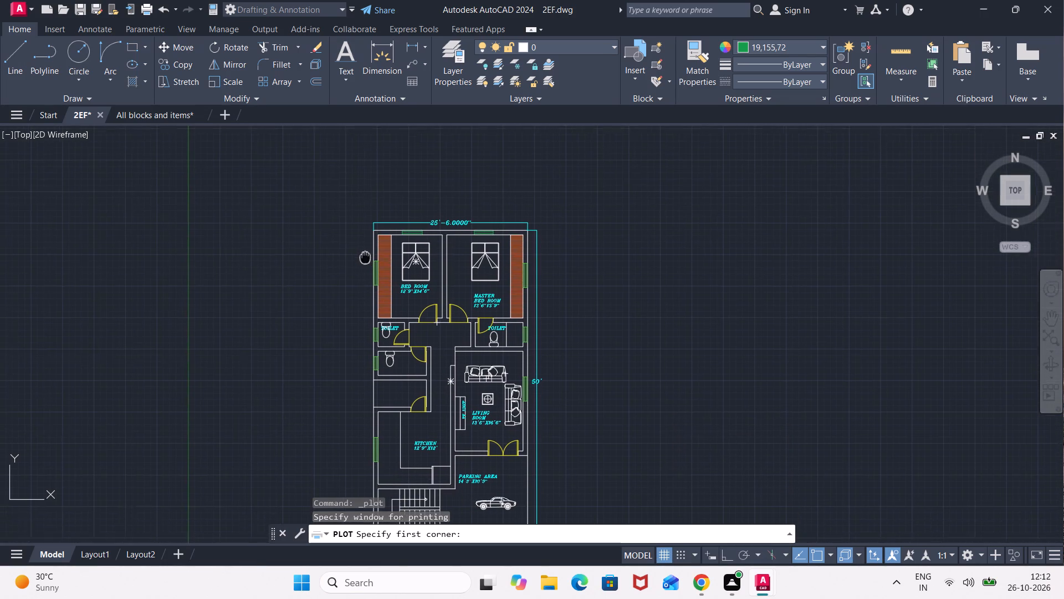
pyautogui.moveTo(365, 253); pyautogui.dragTo(366, 252, button='middle')
pyautogui.click(356, 207)
pyautogui.moveTo(493, 382); pyautogui.dragTo(503, 260, button='middle')
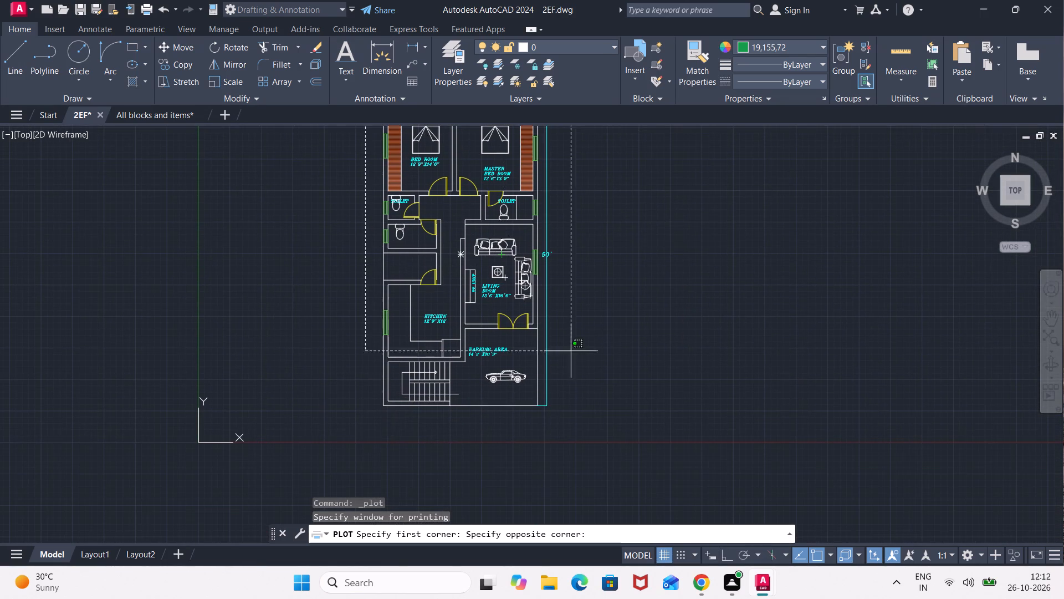
pyautogui.click(582, 424)
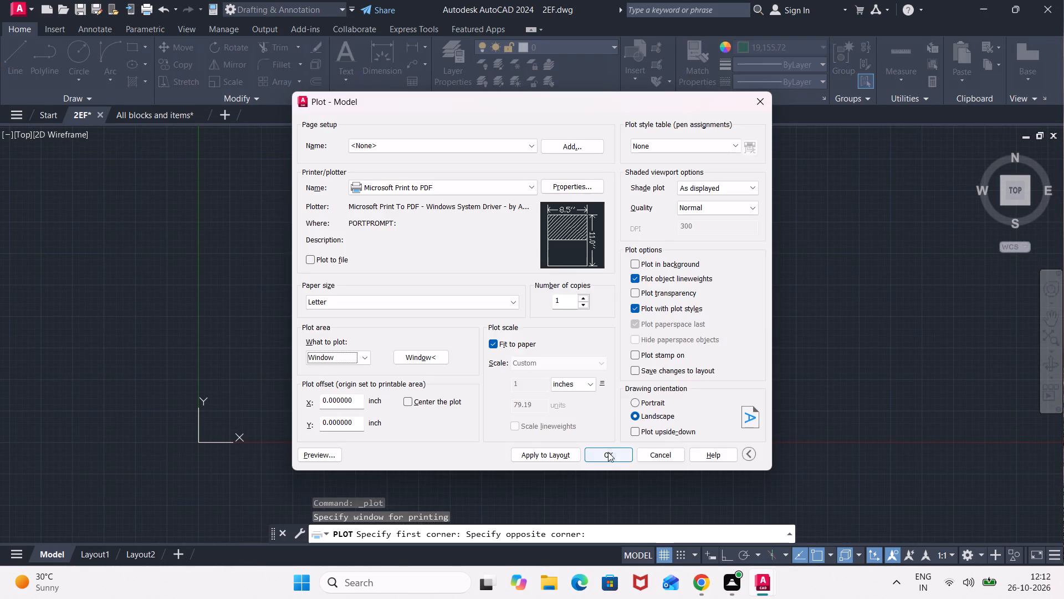
# Run the plot and save the PDF output in the Documents folder under the name 2EF.
pyautogui.click(608, 452)
pyautogui.click(577, 324)
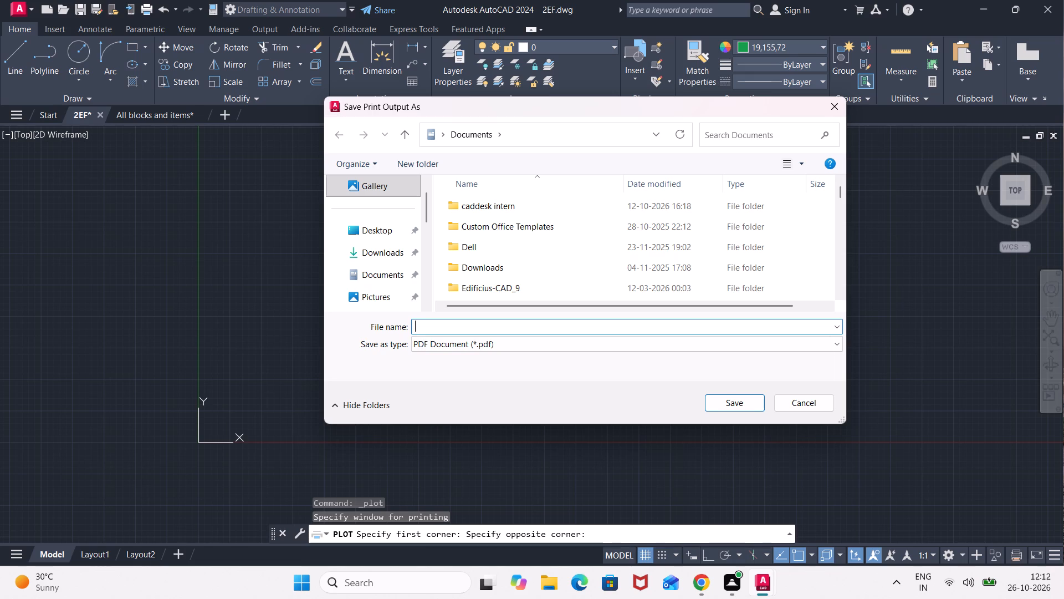
pyautogui.press('2')
pyautogui.write('EF')
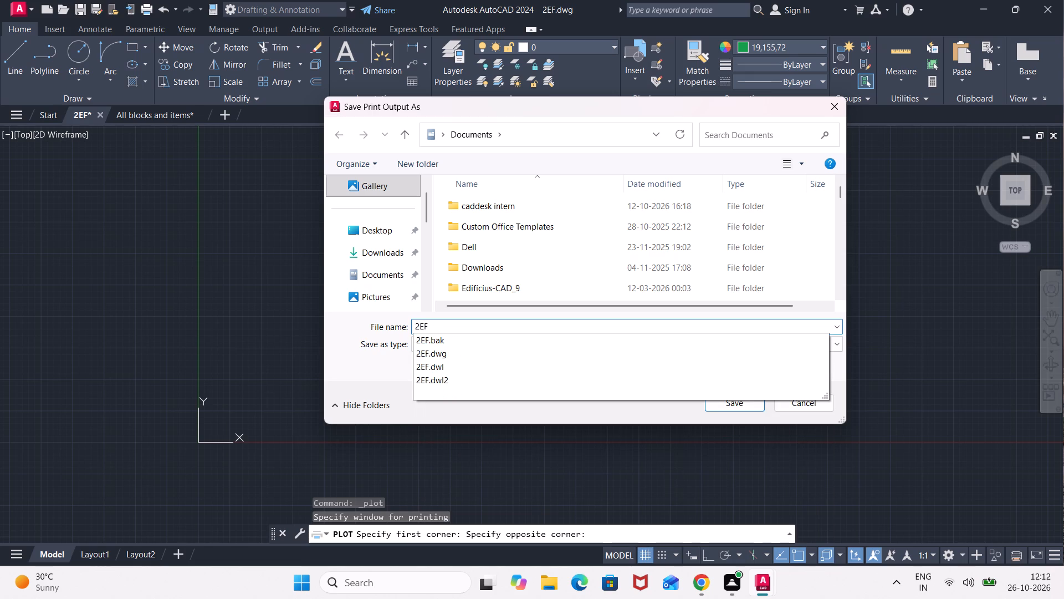
pyautogui.press('Return')
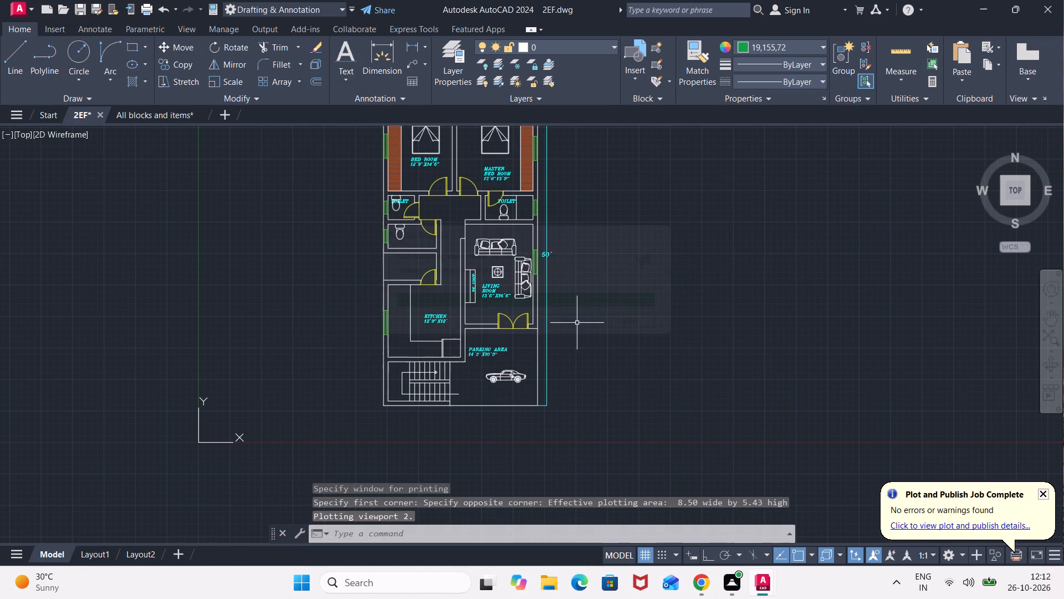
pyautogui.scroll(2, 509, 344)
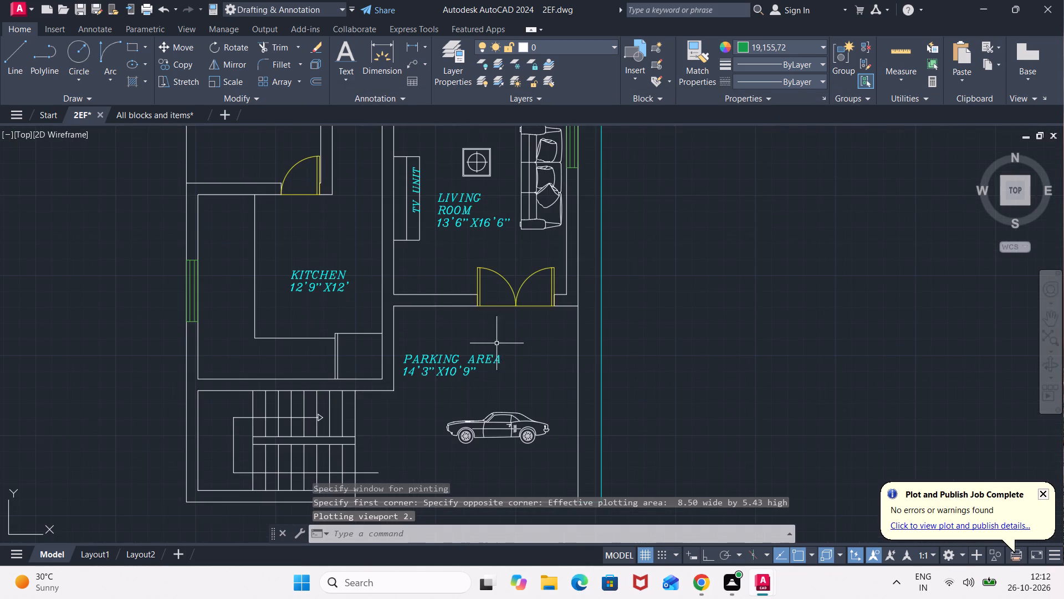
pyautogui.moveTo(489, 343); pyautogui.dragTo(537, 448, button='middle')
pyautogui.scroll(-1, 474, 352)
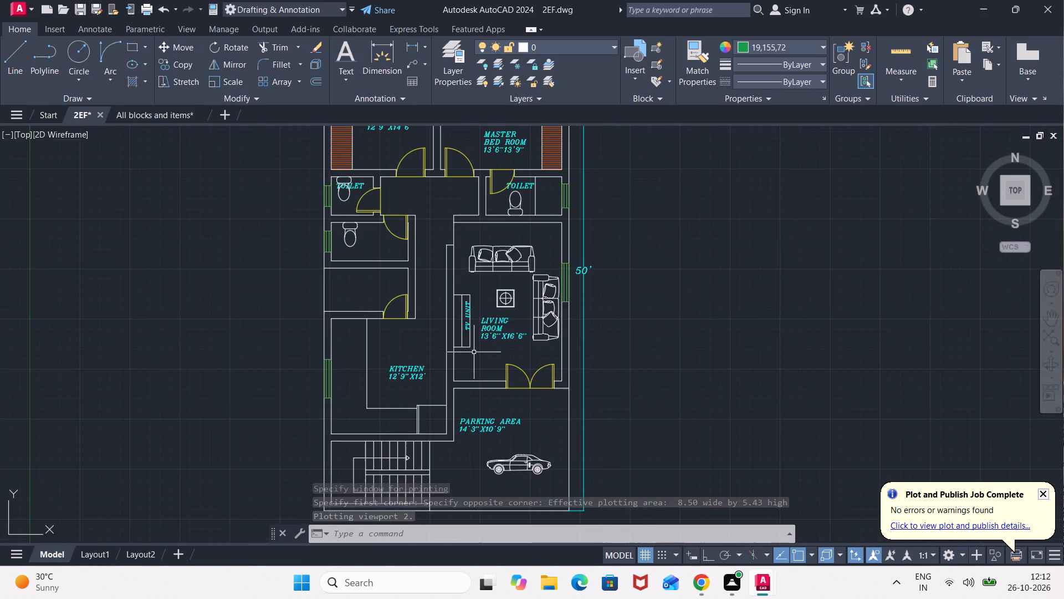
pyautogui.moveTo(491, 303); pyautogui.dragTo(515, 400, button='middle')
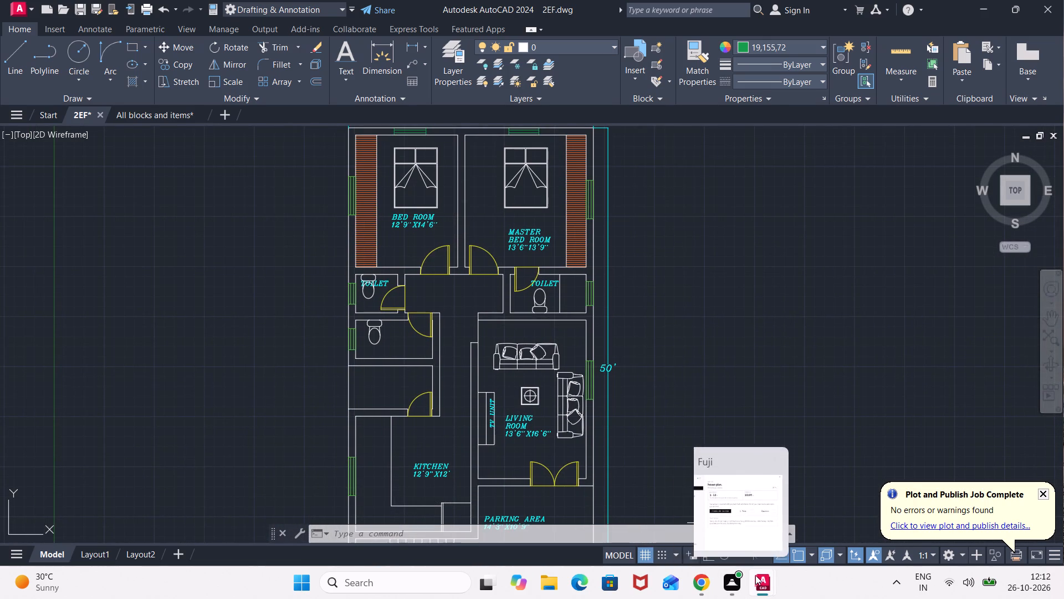
# Close the All blocks and items drawing without saving its changes.
pyautogui.click(198, 114)
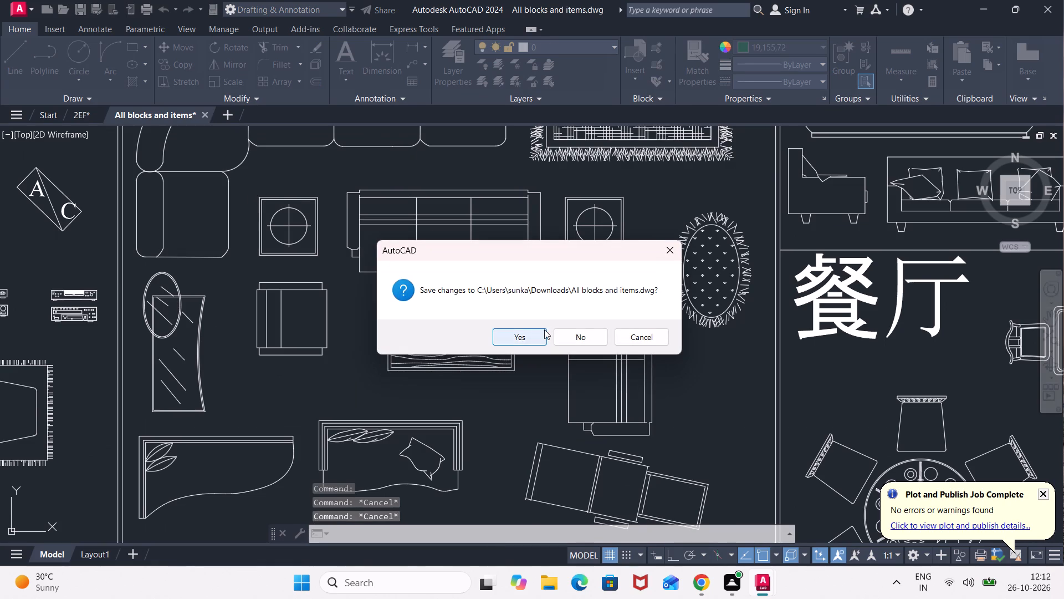
pyautogui.click(565, 339)
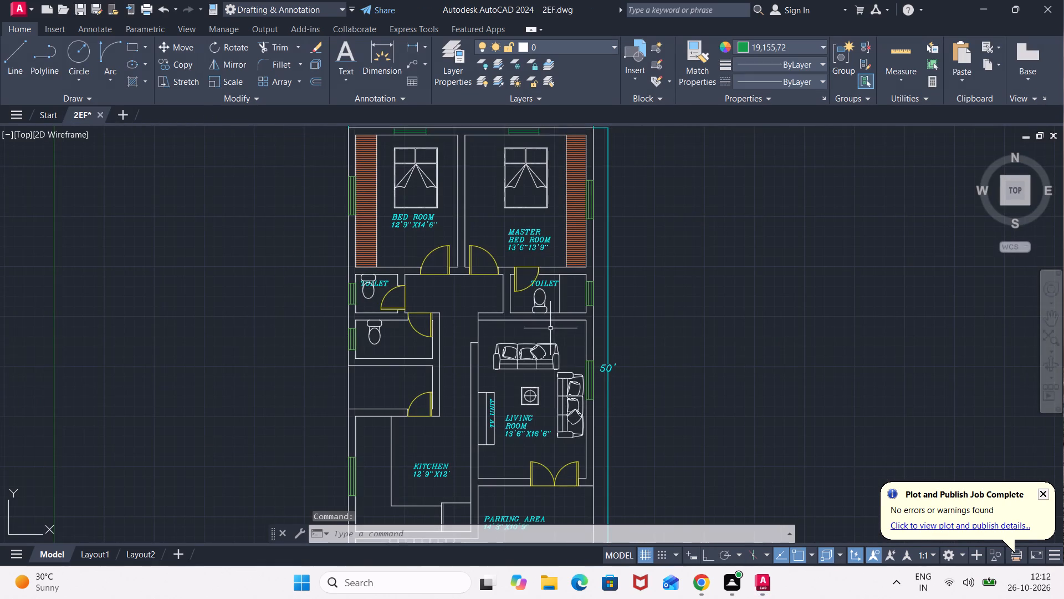
# Quit AutoCAD, saving the changes to the 2EF drawing.
pyautogui.click(1045, 0)
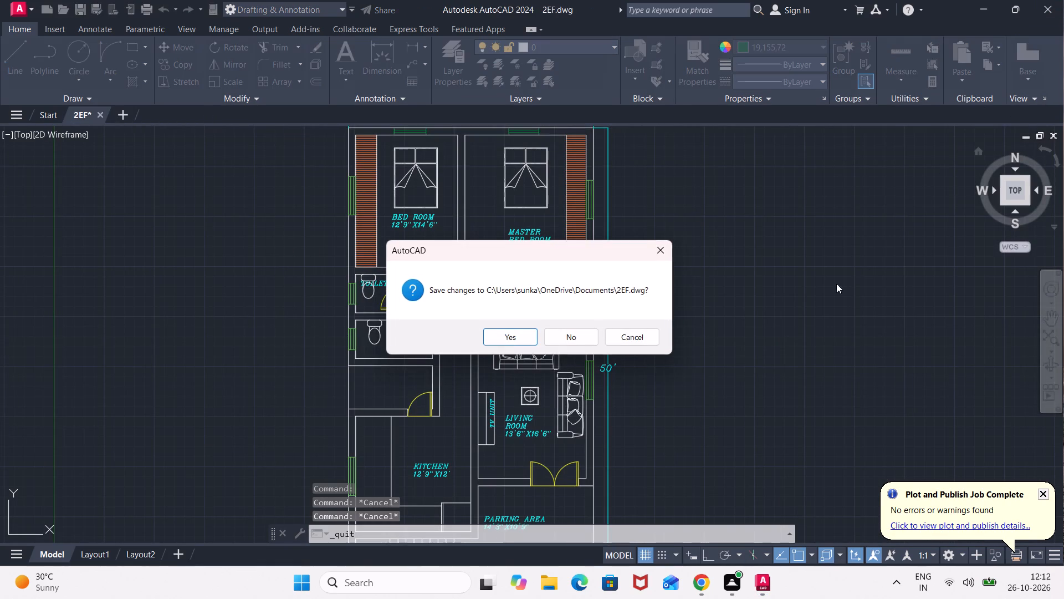
pyautogui.click(518, 341)
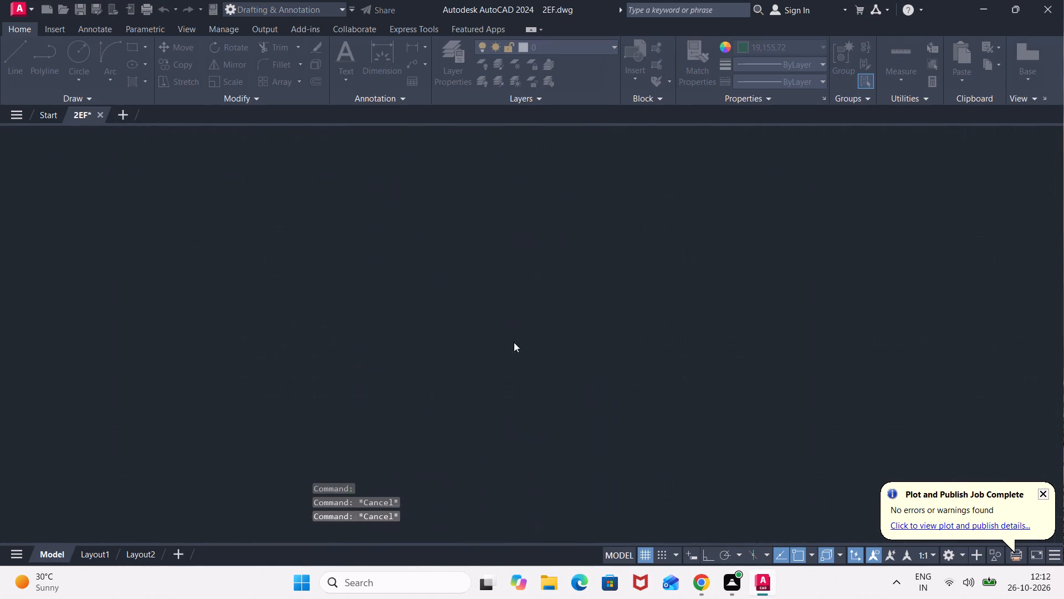